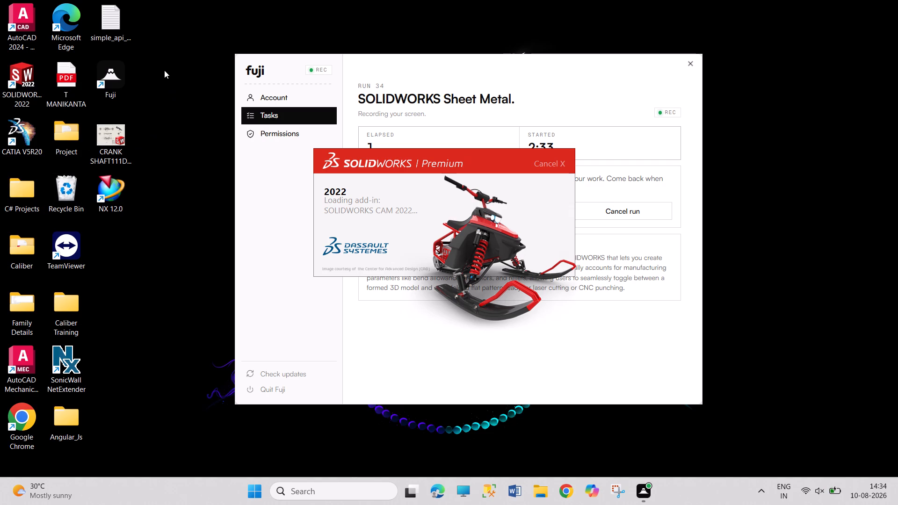
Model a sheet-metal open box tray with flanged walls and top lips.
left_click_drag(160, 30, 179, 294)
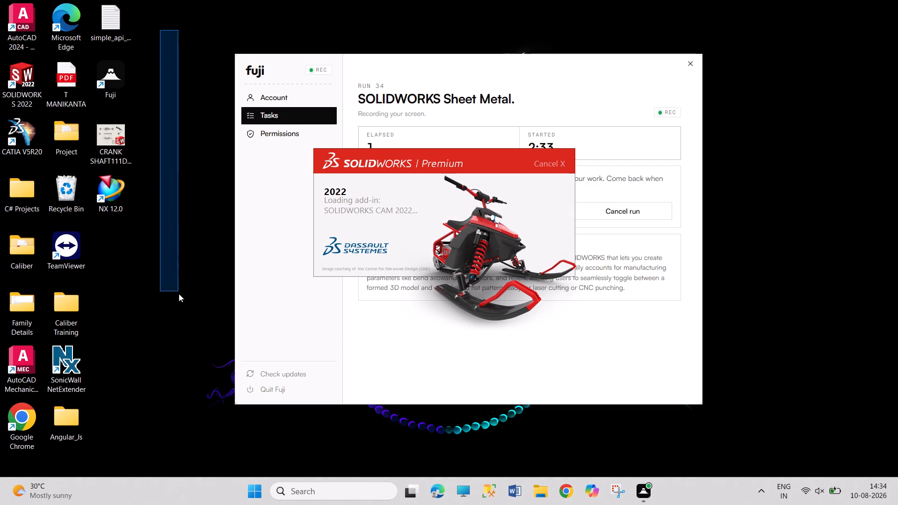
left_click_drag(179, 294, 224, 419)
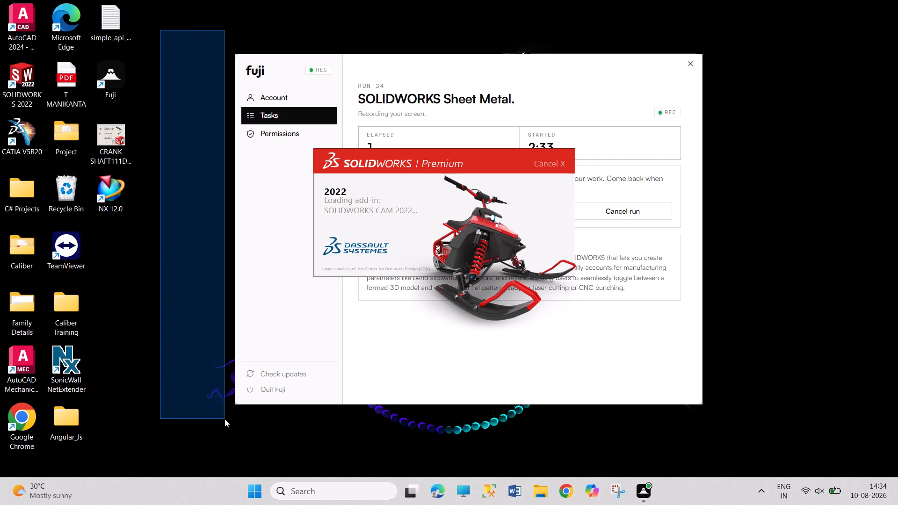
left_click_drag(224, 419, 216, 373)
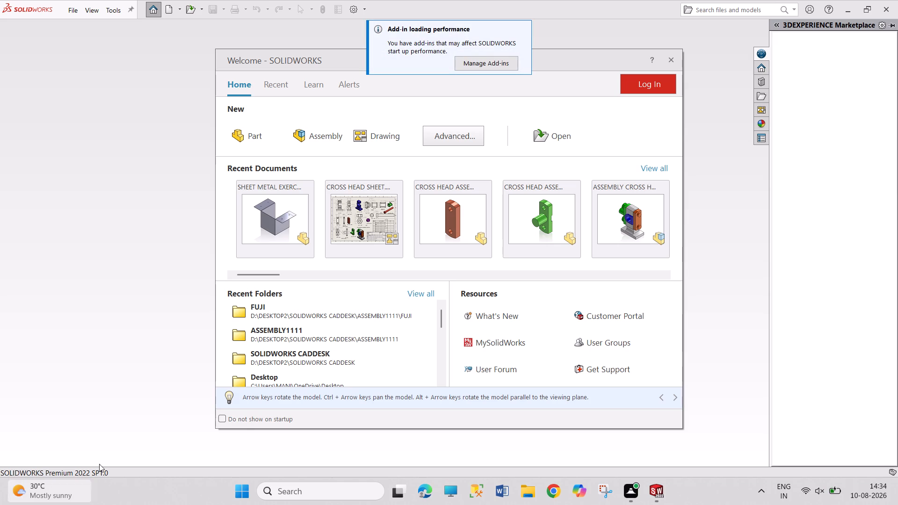
Dismiss the welcome window and create a new part document.
left_click(150, 293)
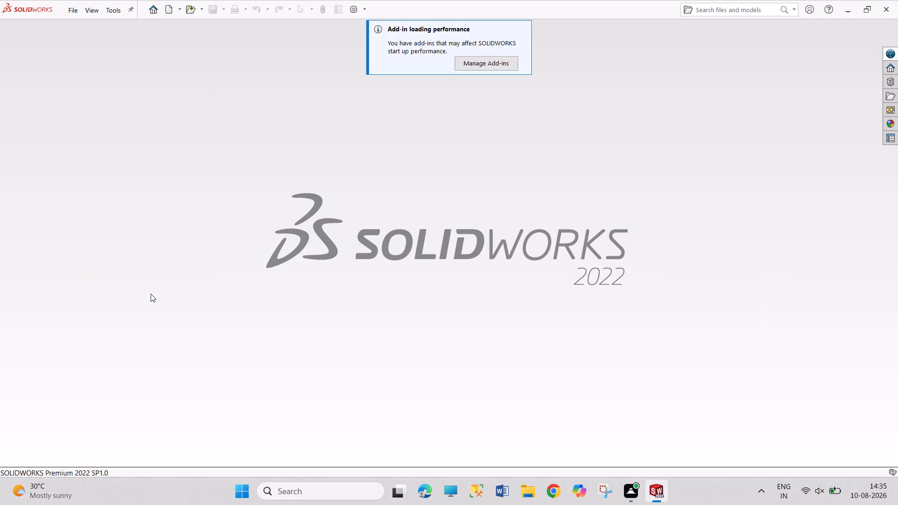
left_click(166, 5)
left_click(387, 362)
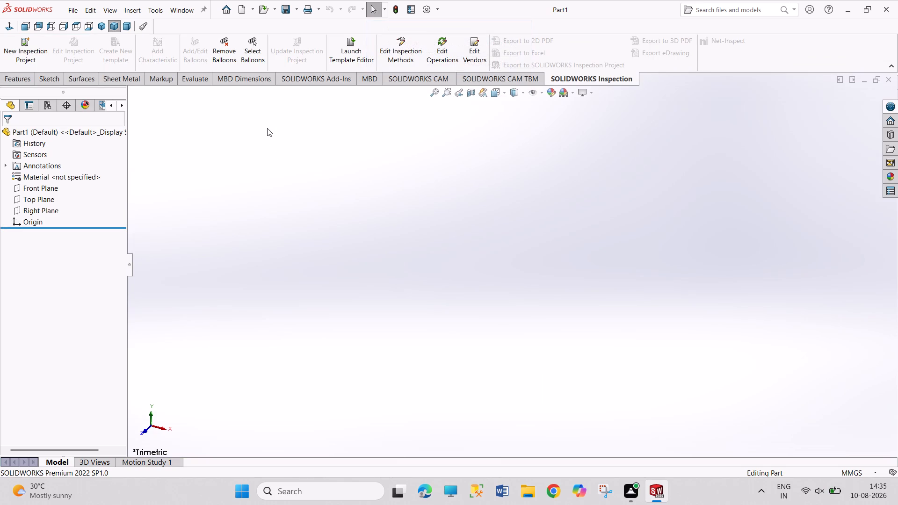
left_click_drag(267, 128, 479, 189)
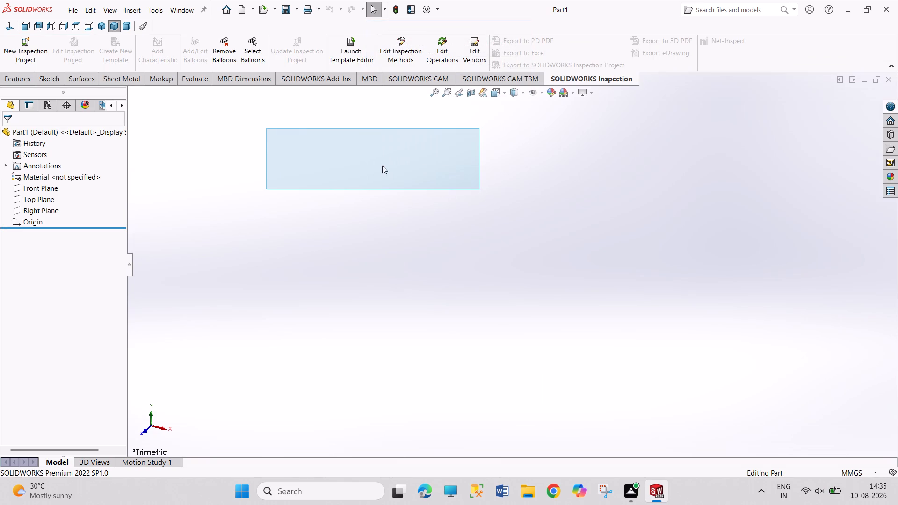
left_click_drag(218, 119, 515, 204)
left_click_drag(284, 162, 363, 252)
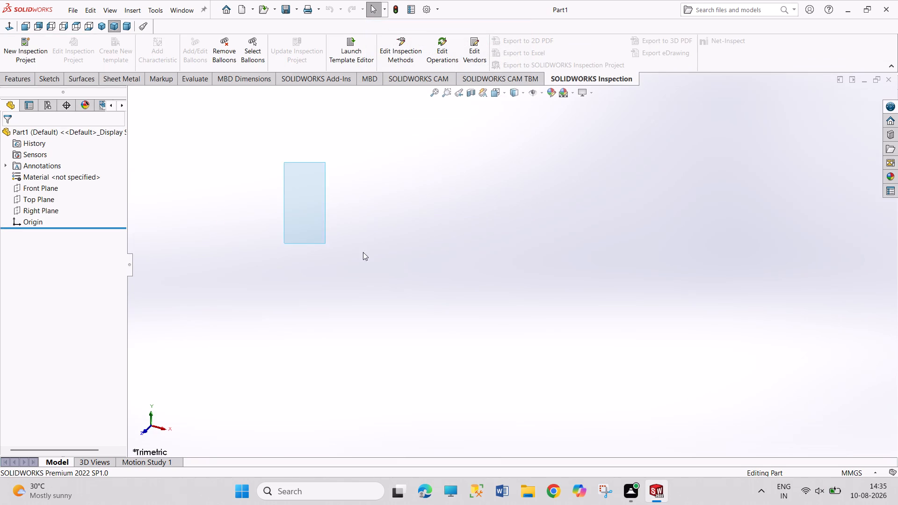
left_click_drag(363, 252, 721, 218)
Start a sketch on the Top Plane and draw a center rectangle at the origin, about 143 by 118 mm.
left_click(31, 201)
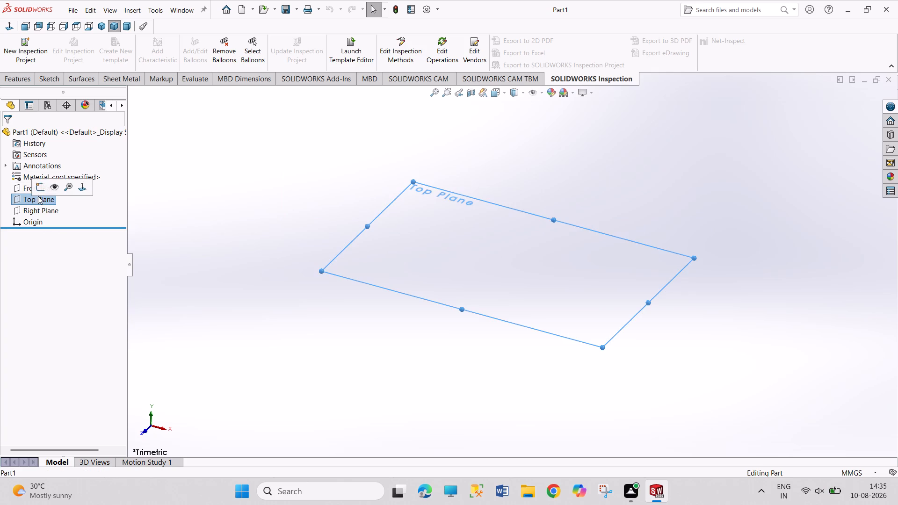
left_click(40, 192)
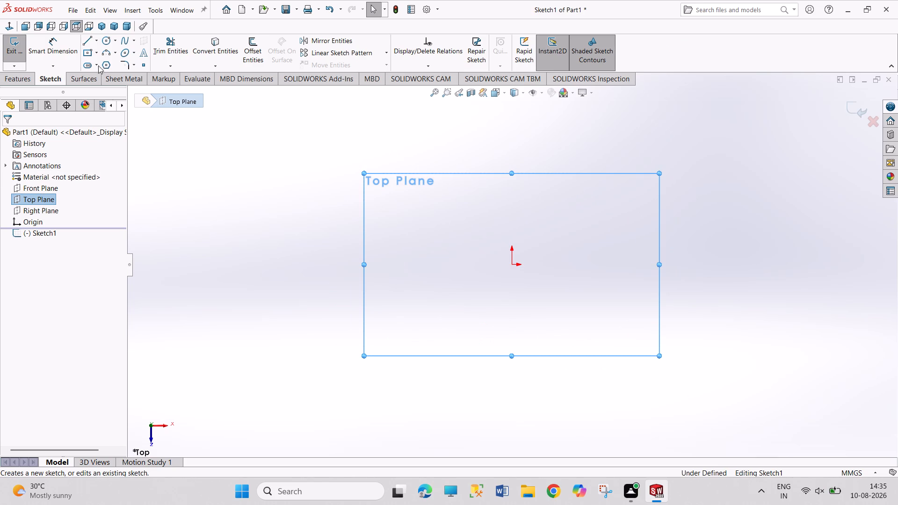
left_click(90, 54)
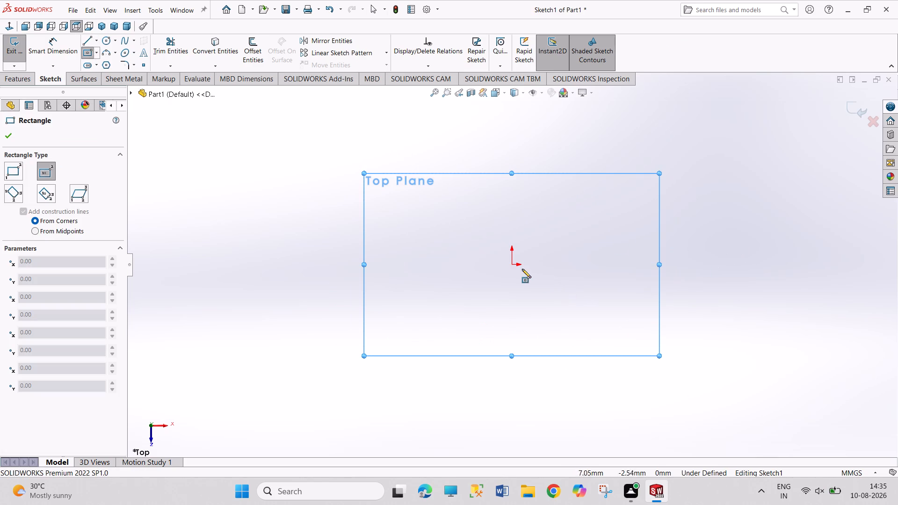
left_click(512, 265)
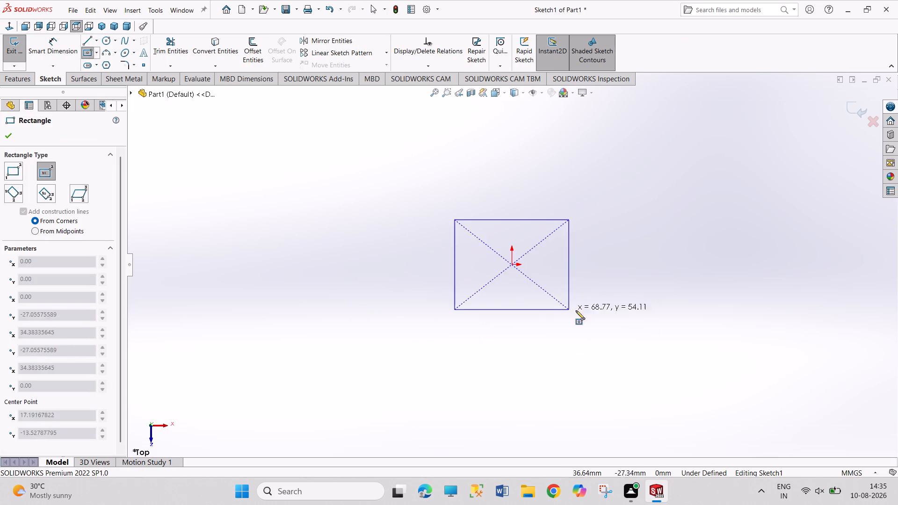
left_click_drag(630, 354, 631, 359)
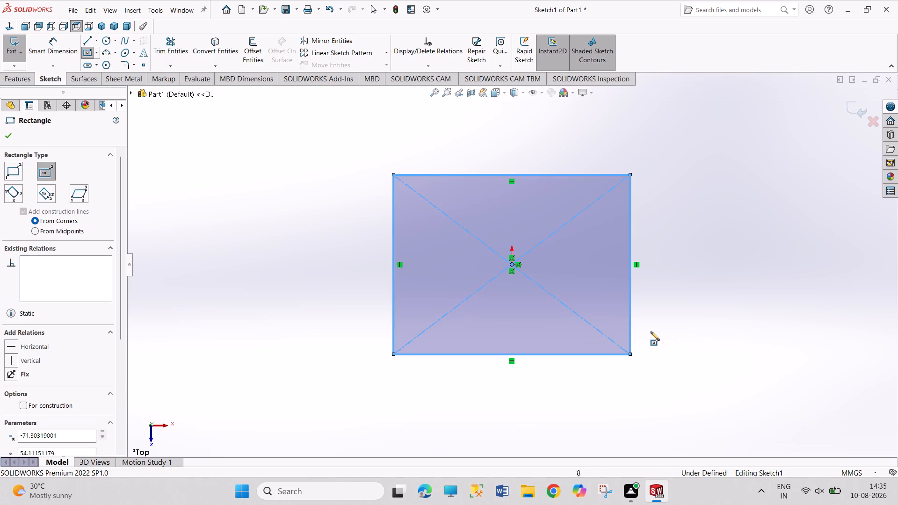
Dimension the rectangle's horizontal side to 156 mm and its vertical side to 197 mm.
right_click_drag(649, 330, 568, 39)
left_click(496, 172)
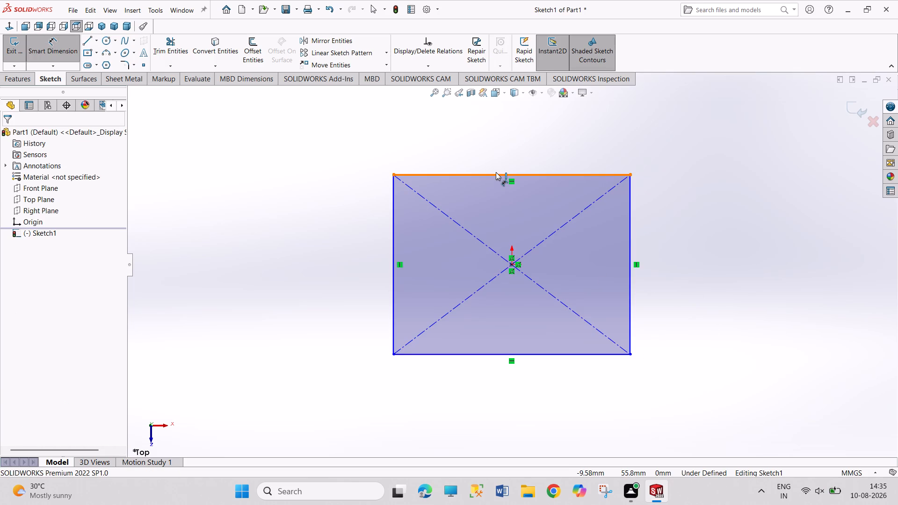
left_click(495, 138)
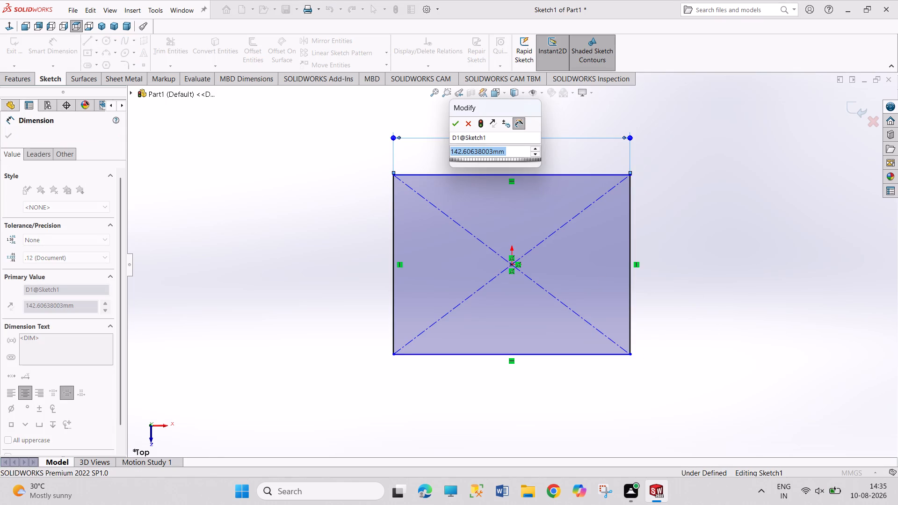
type("156")
key("Return")
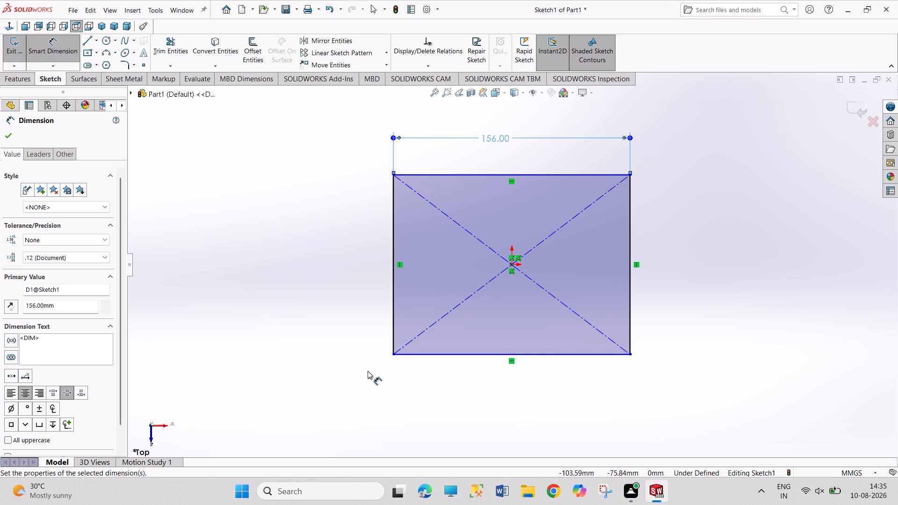
left_click(396, 330)
left_click(334, 324)
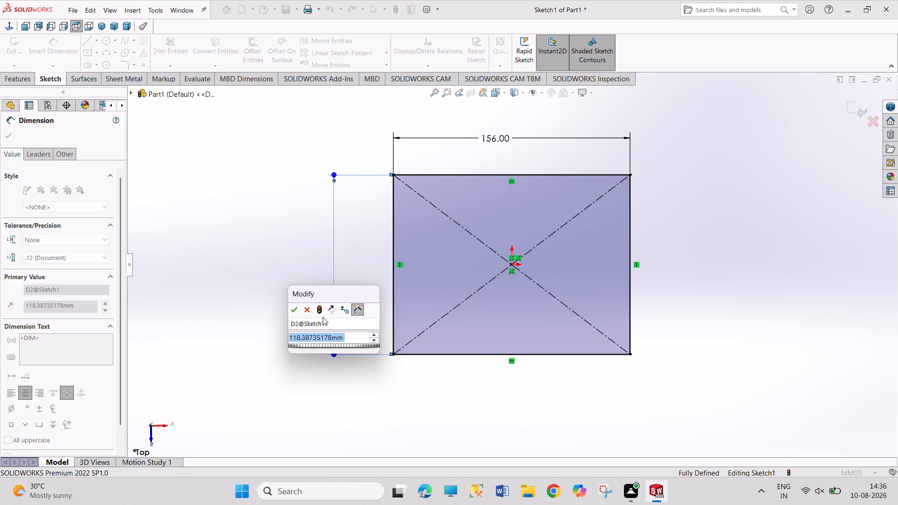
type("197")
key("Return")
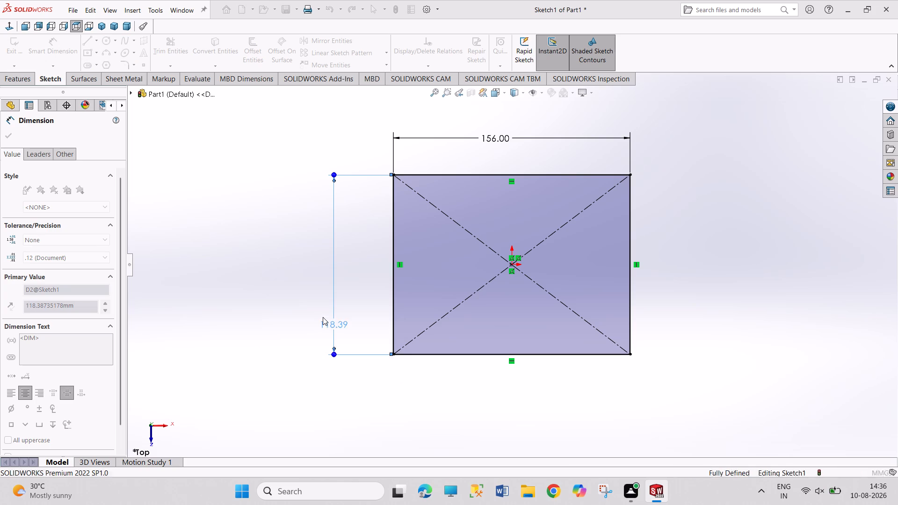
right_click(239, 279)
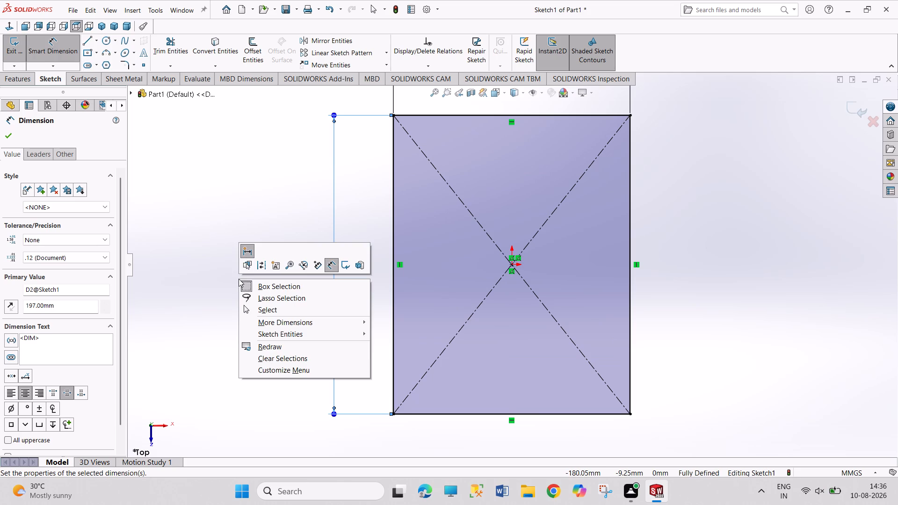
left_click(276, 314)
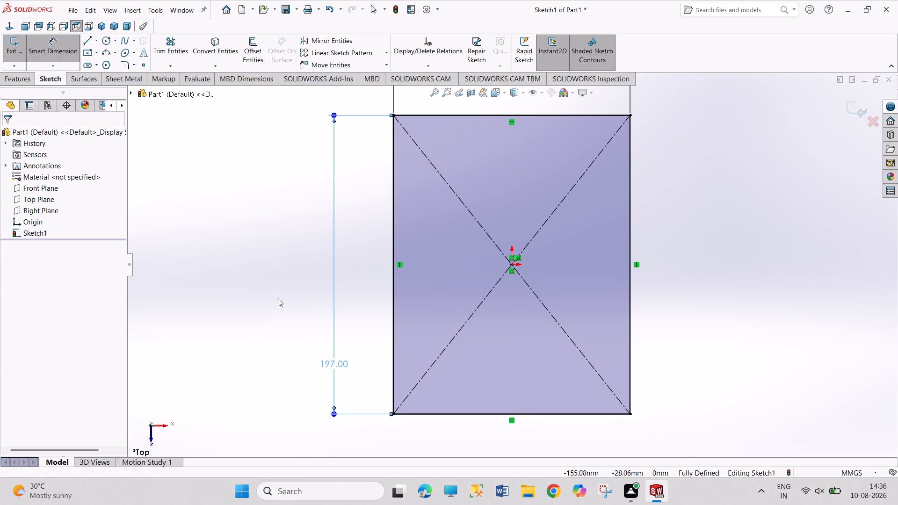
Exit the sketch and create a sheet metal Base Flange from it, 0.7366 mm thick with K-factor 0.5.
scroll(290, 260, "down", 2)
scroll(290, 260, "up", 3)
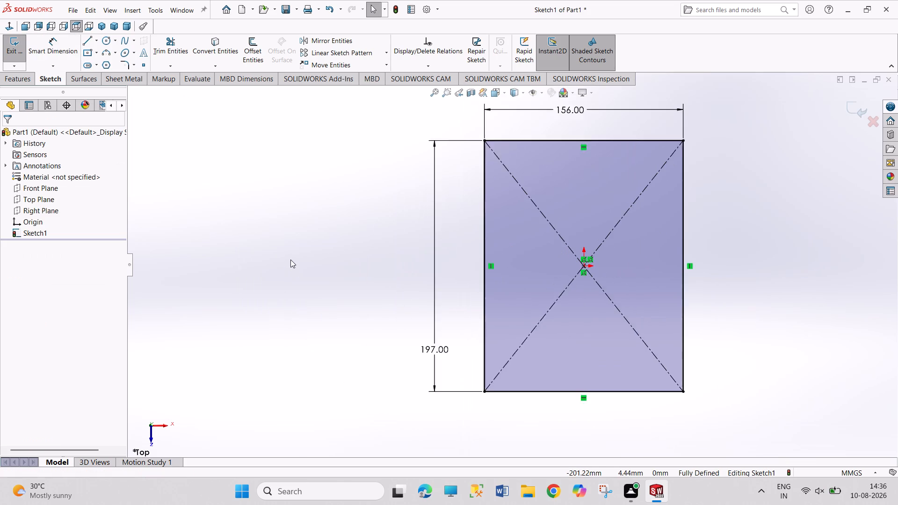
scroll(290, 260, "up", 1)
scroll(707, 181, "down", 1)
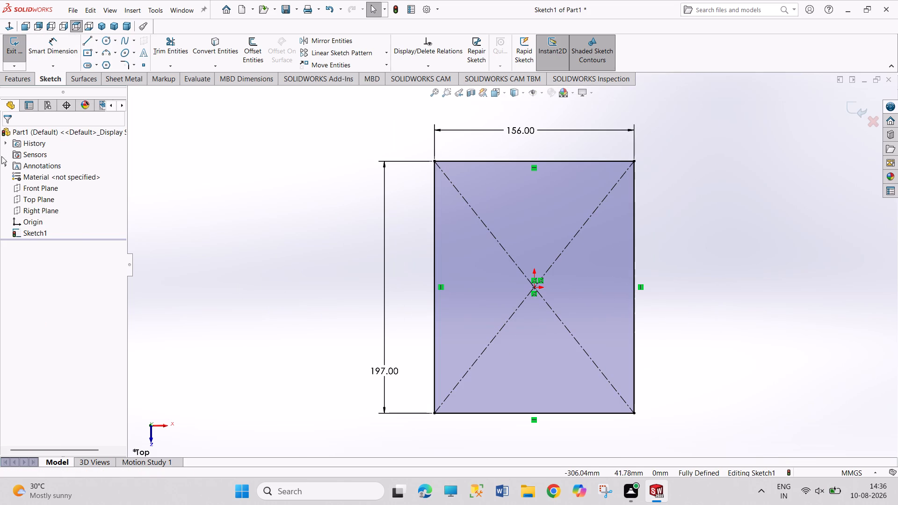
left_click(20, 43)
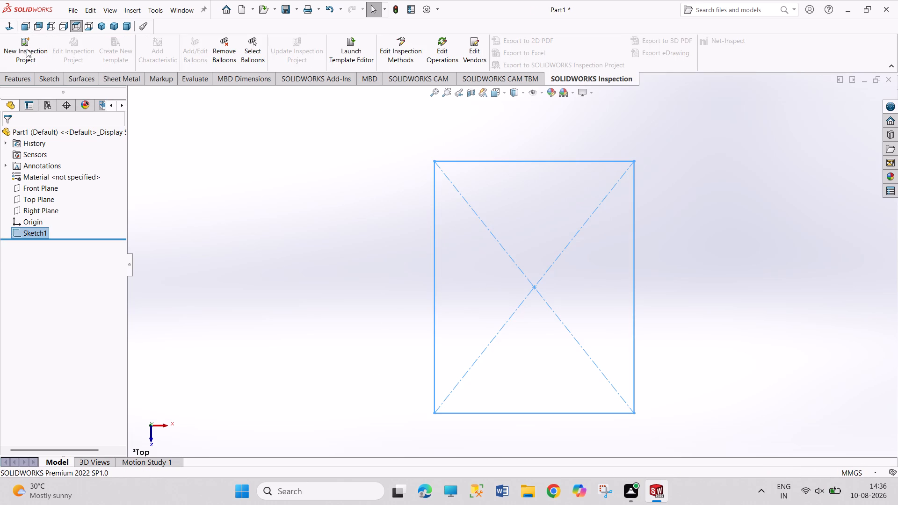
left_click(119, 79)
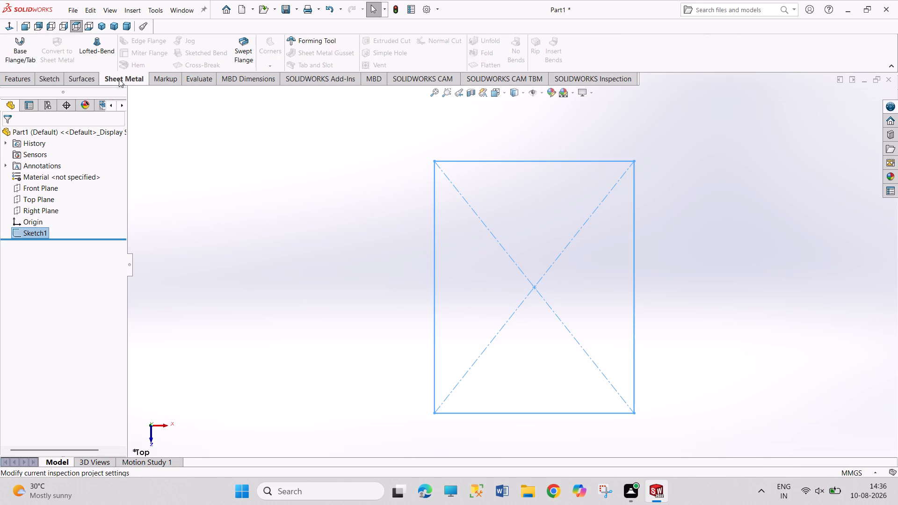
left_click(9, 54)
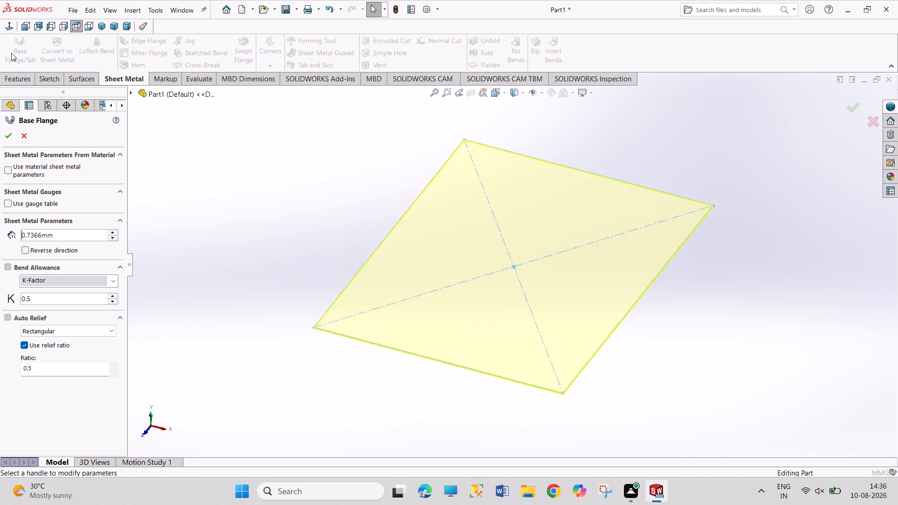
left_click(10, 137)
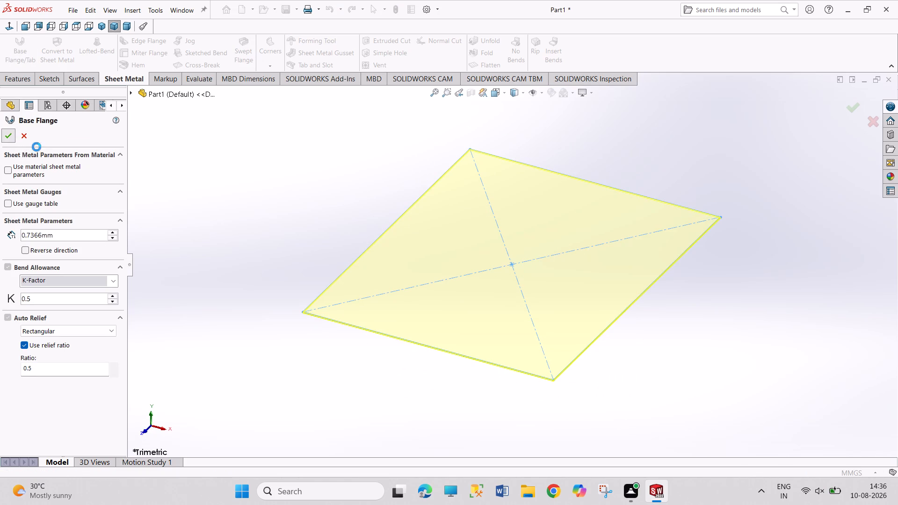
left_click(210, 143)
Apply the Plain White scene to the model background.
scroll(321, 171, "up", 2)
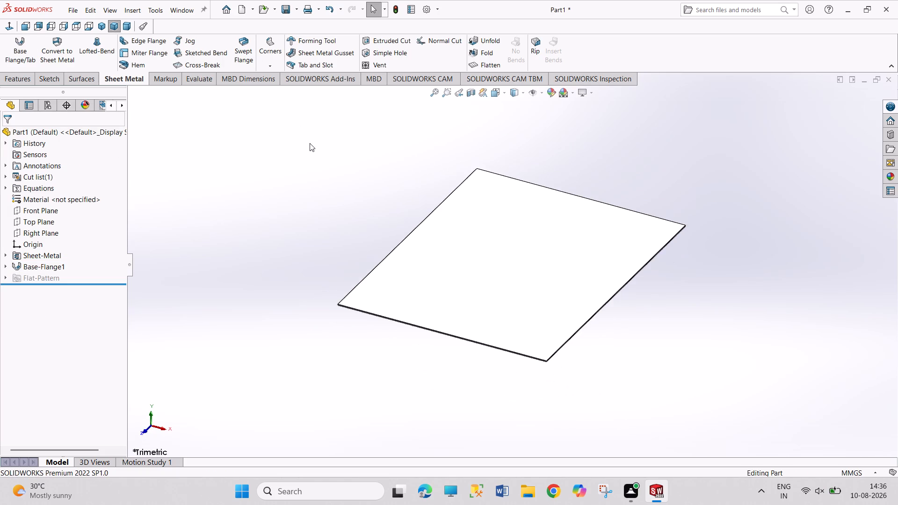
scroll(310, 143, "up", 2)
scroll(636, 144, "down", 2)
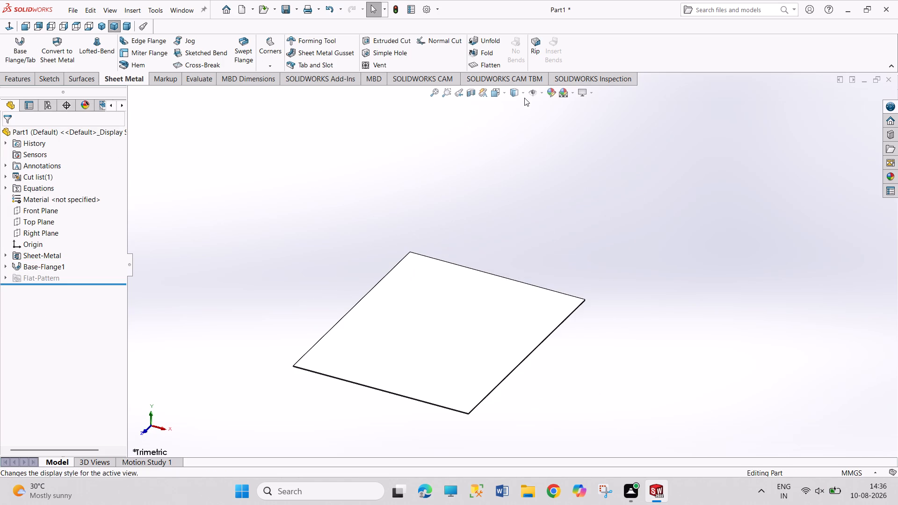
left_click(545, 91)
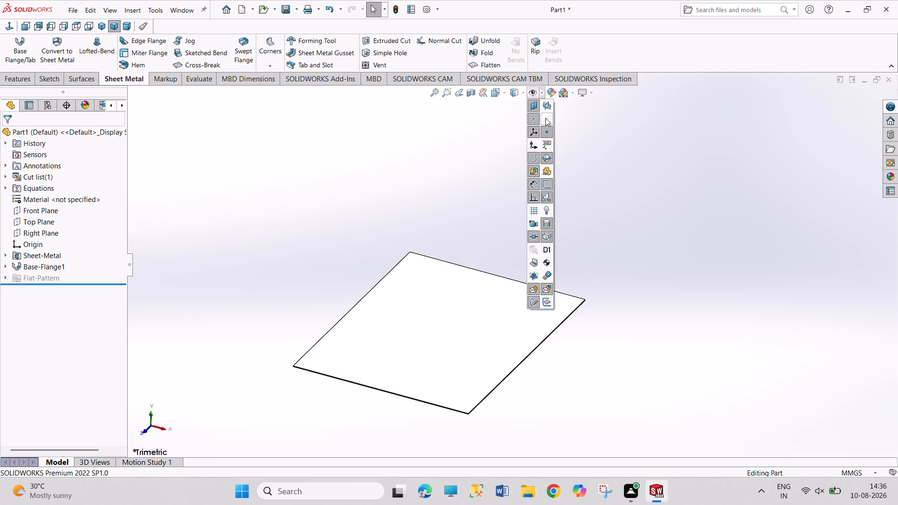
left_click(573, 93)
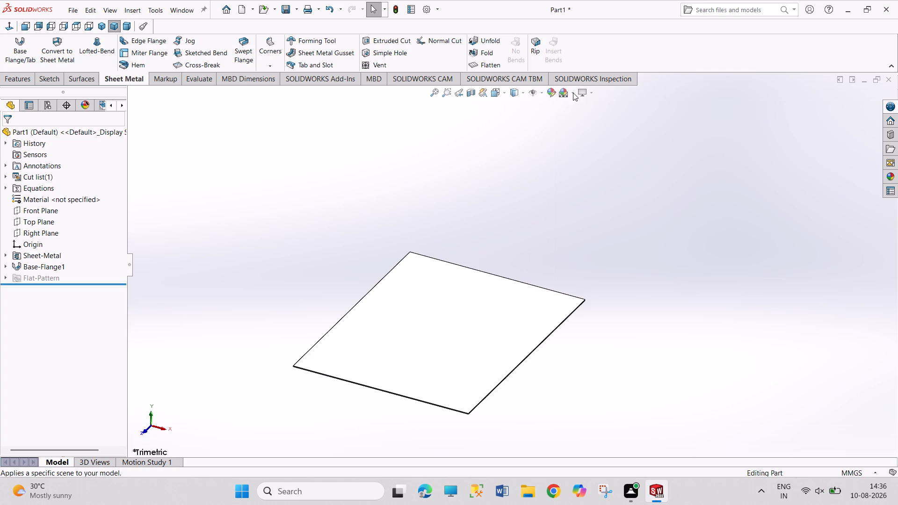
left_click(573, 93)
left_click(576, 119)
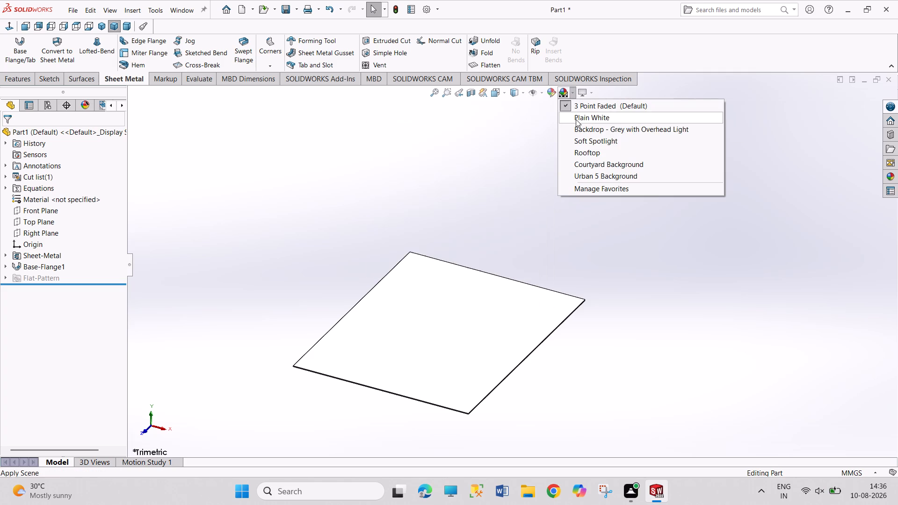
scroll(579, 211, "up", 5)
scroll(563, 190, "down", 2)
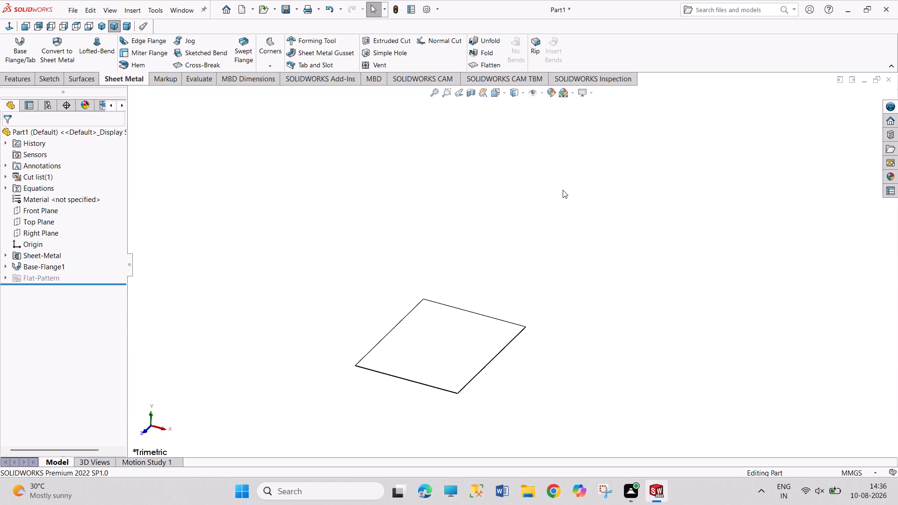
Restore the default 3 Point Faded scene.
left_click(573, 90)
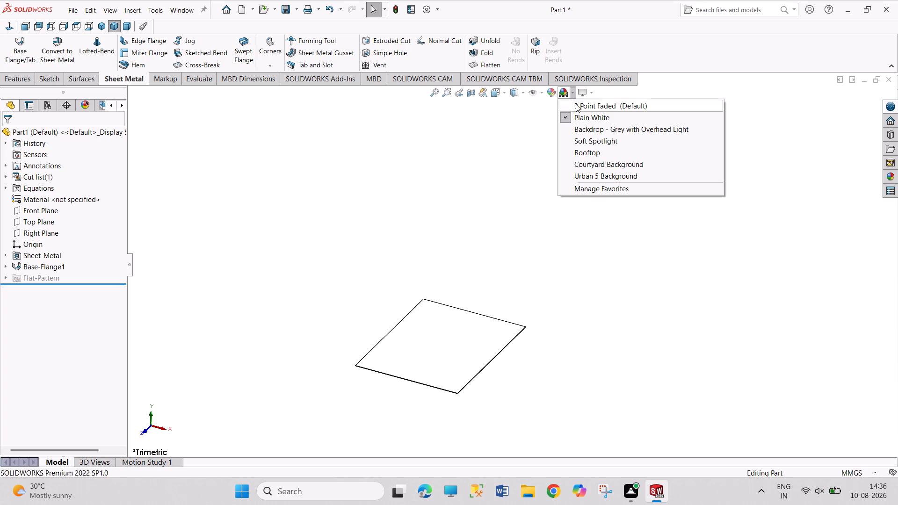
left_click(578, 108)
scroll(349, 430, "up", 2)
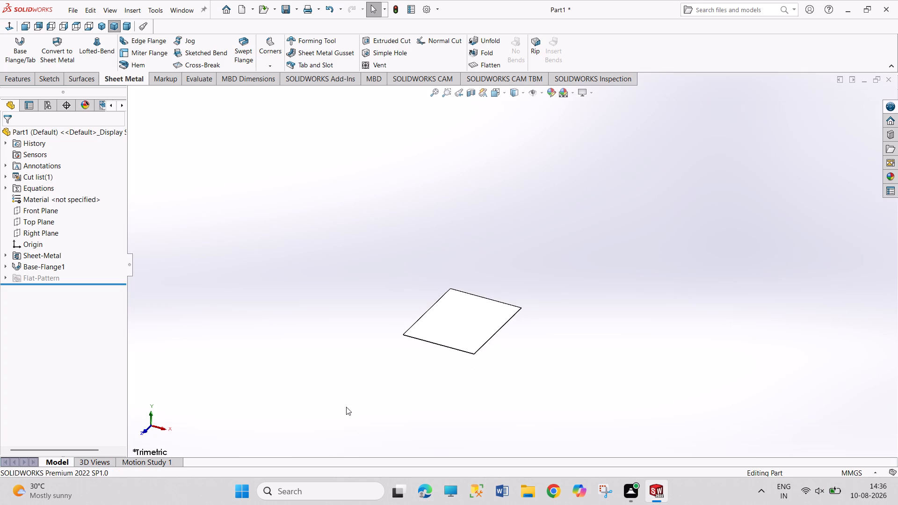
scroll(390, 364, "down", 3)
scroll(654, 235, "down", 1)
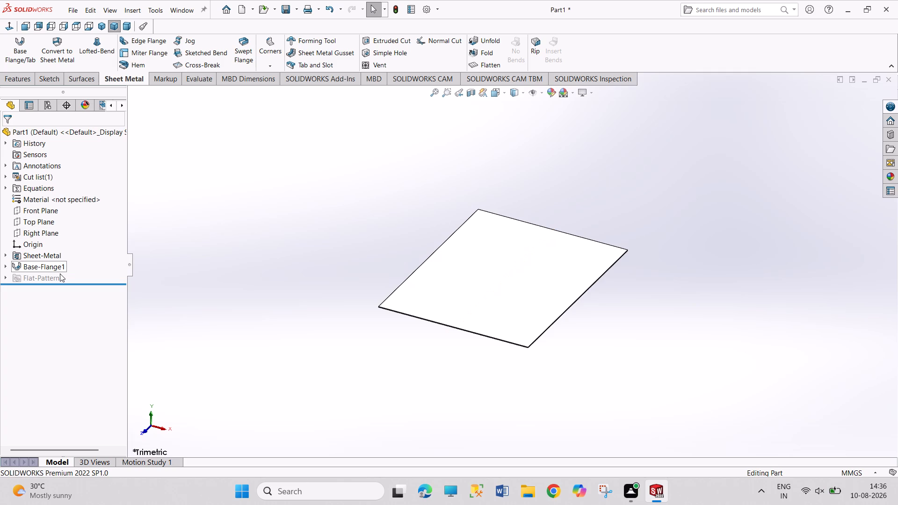
Undo the scene changes and the creation of the sheet metal base flange.
key("ctrl+z")
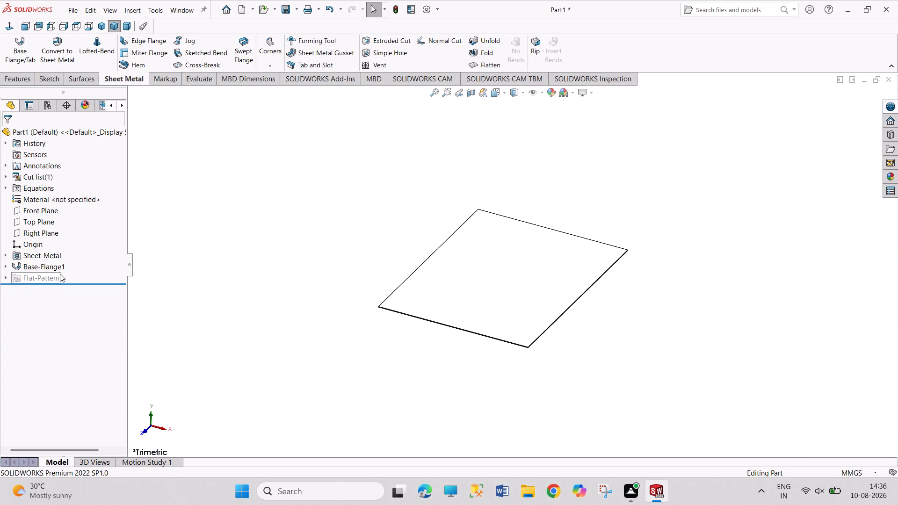
key("ctrl+z")
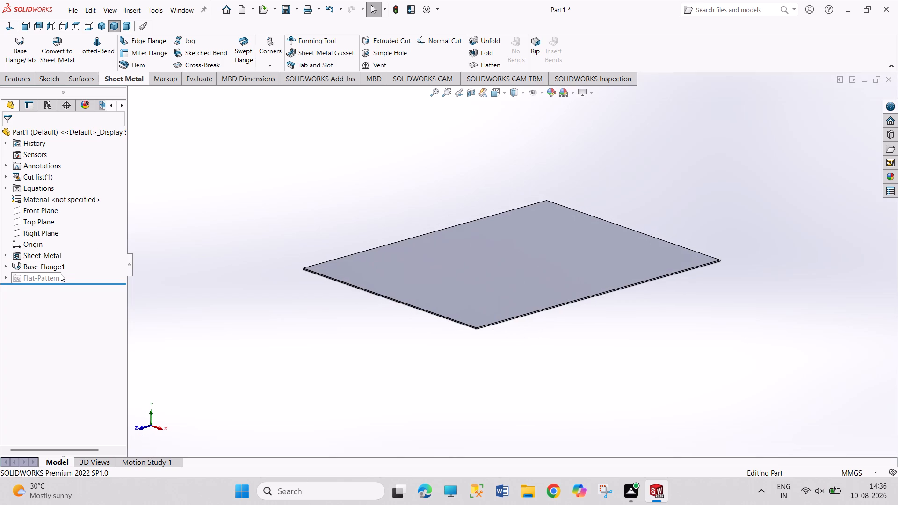
key("ctrl+z")
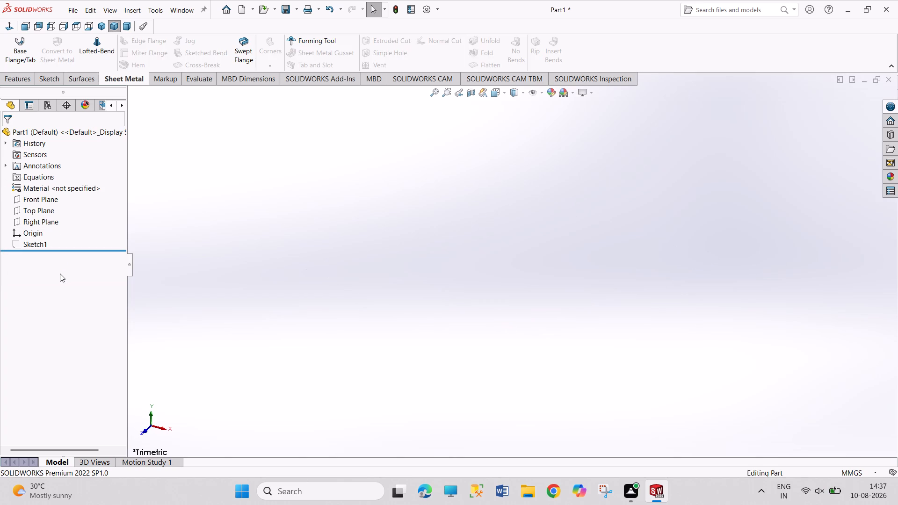
Start a new sketch on the Top Plane.
left_click(40, 214)
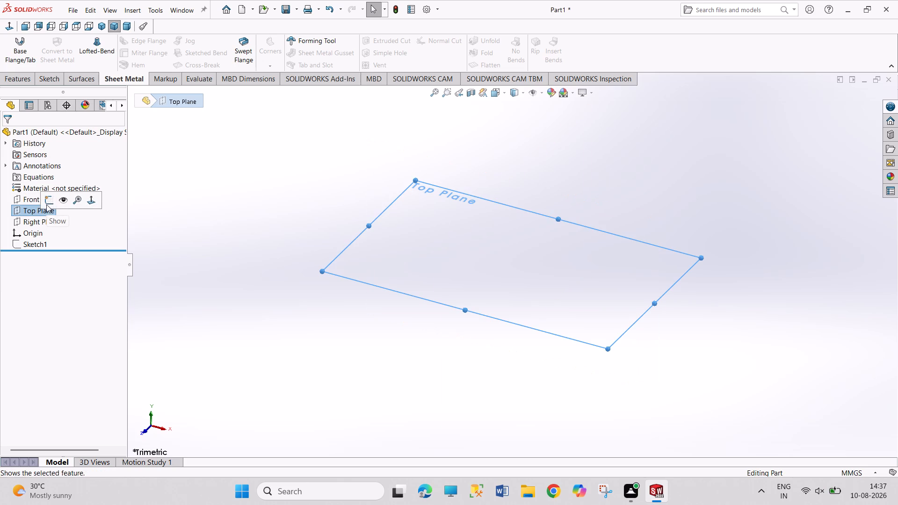
left_click(46, 204)
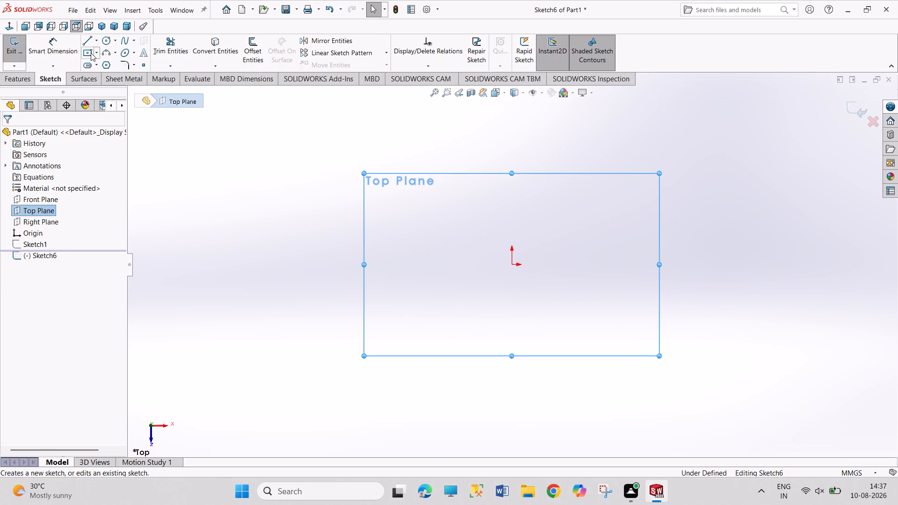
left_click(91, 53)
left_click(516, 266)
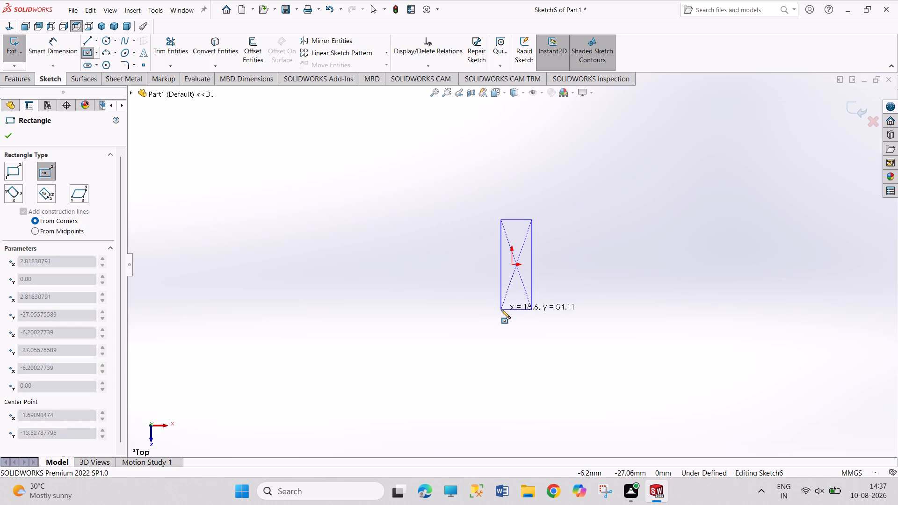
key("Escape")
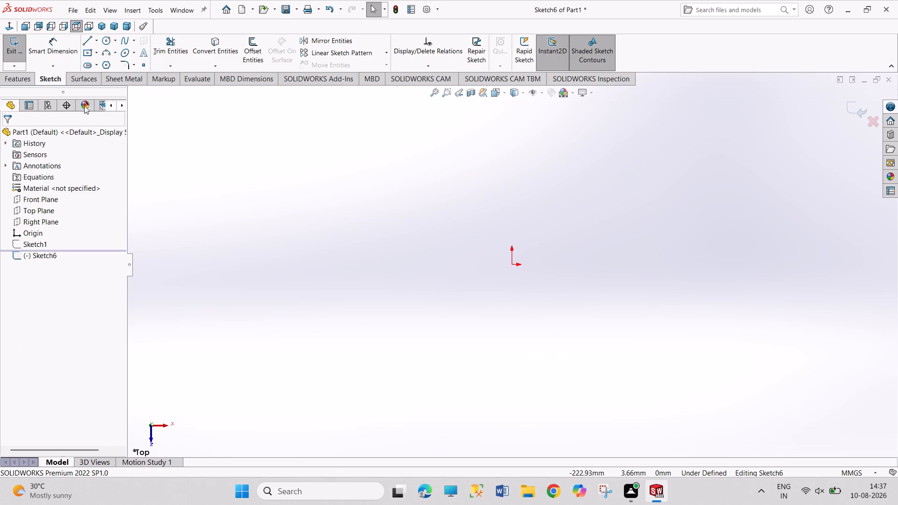
Sketch a center rectangle about 194 by 239 mm, centred on the origin.
left_click(83, 53)
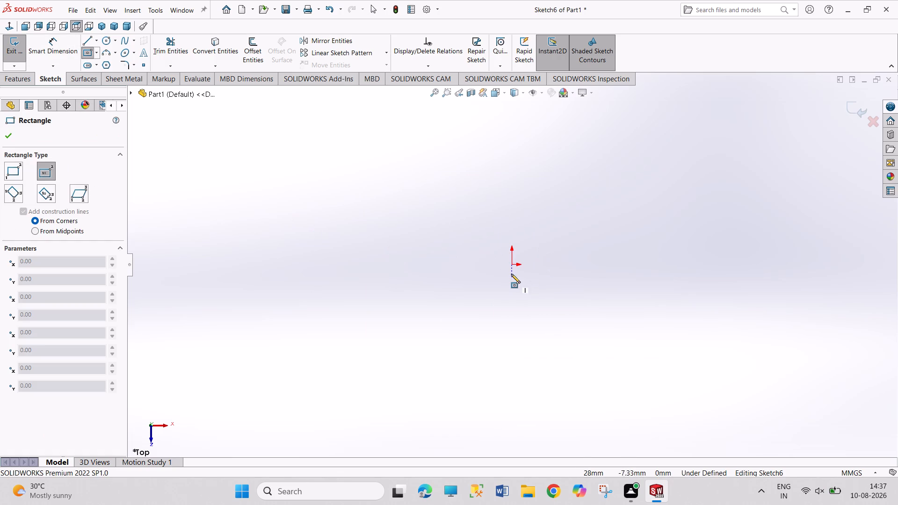
left_click(511, 267)
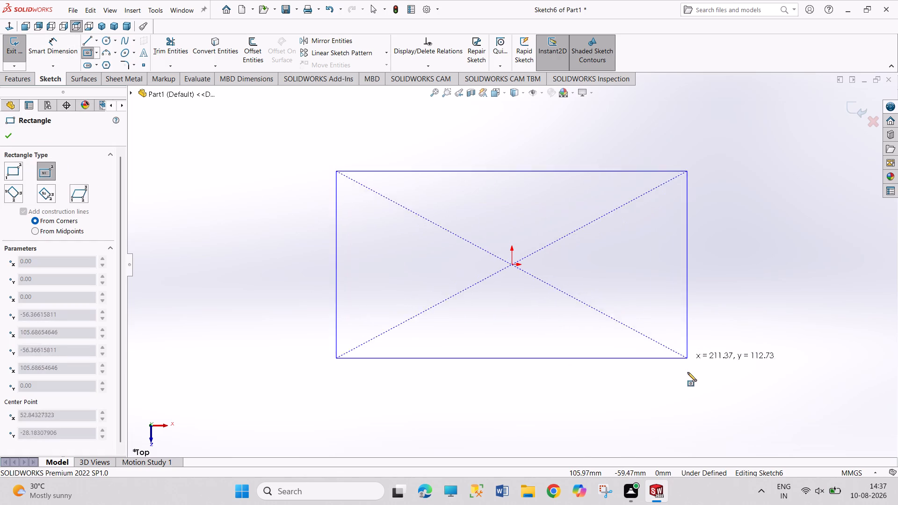
left_click_drag(673, 384, 678, 382)
Dimension the rectangle's upper horizontal side to 323 mm.
right_click_drag(748, 347, 747, 245)
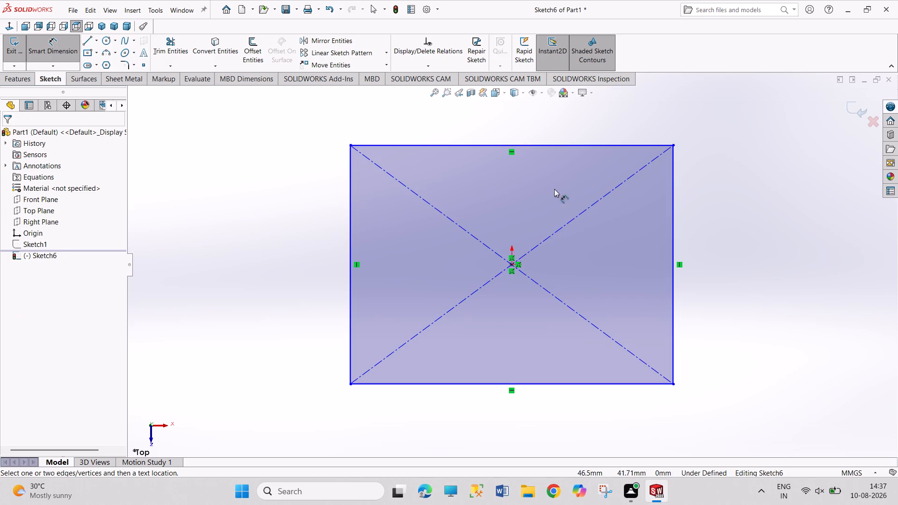
left_click(505, 147)
left_click(505, 110)
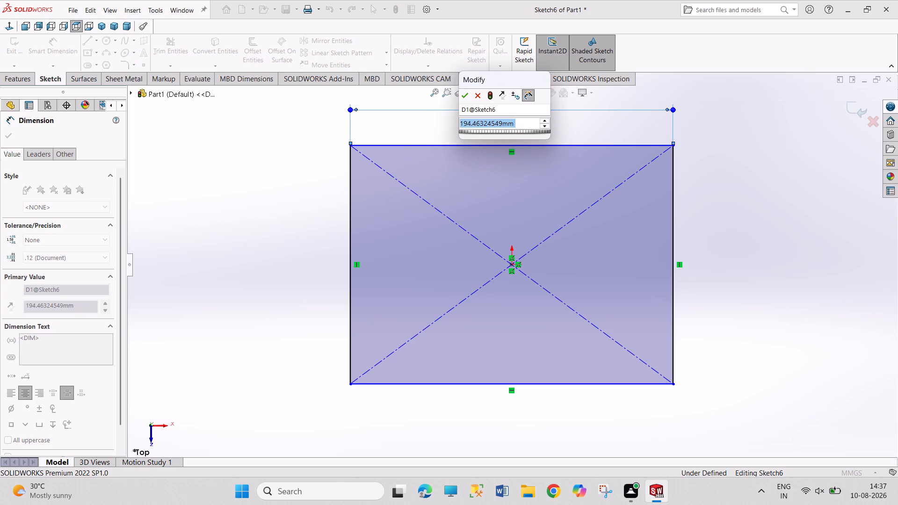
type("323")
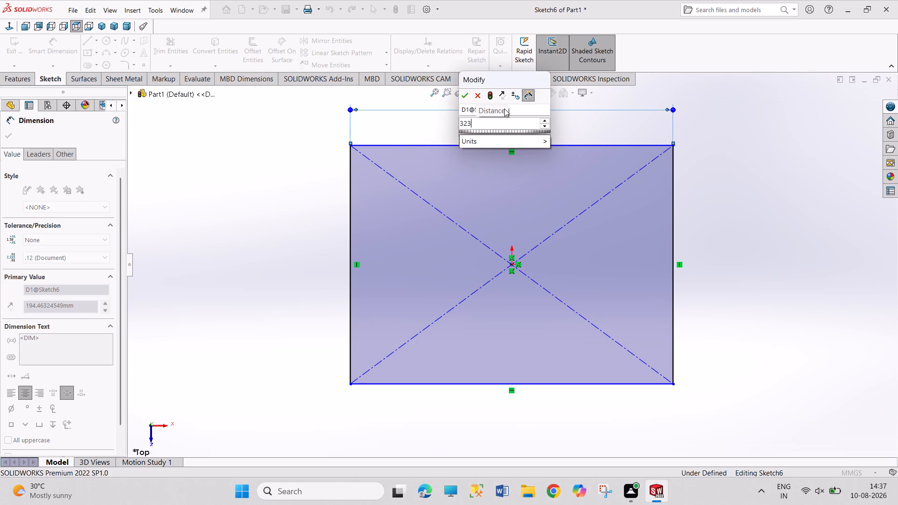
key("Return")
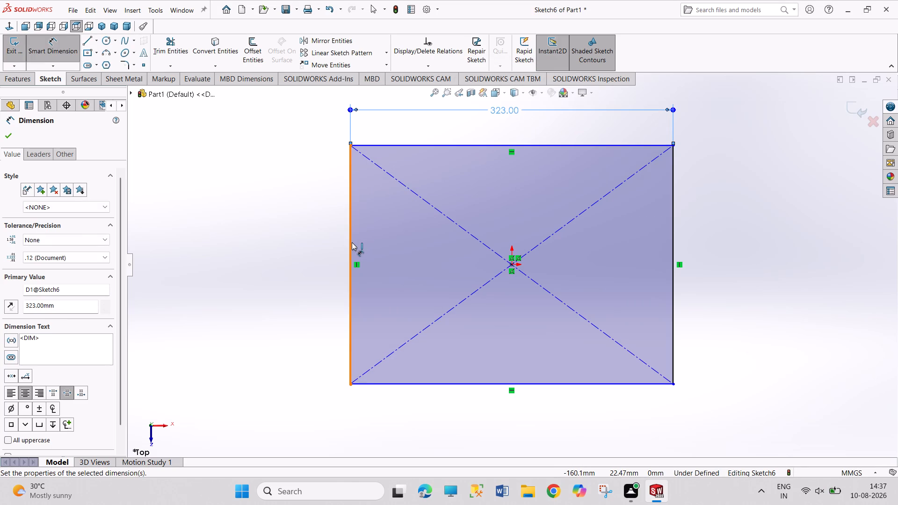
Dimension the rectangle's vertical side to 284 mm and leave the dimension tool.
left_click_drag(352, 242, 348, 240)
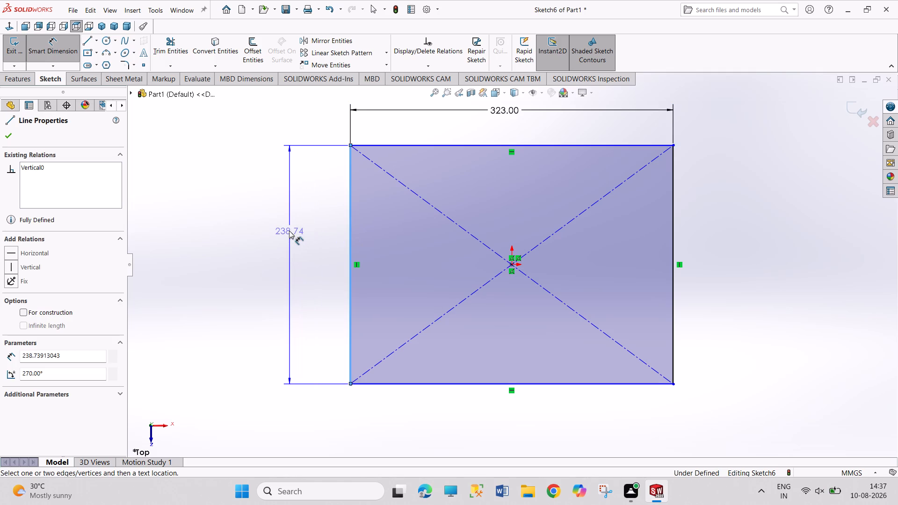
left_click(289, 231)
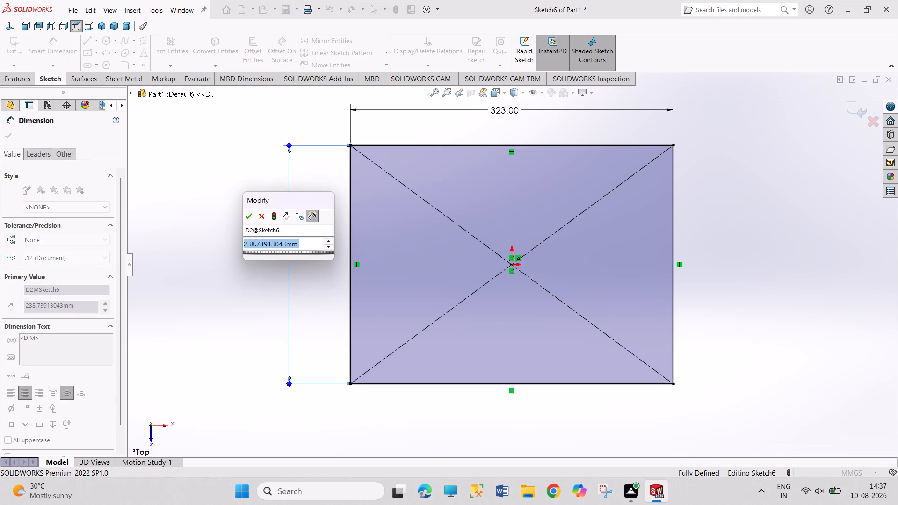
type("198")
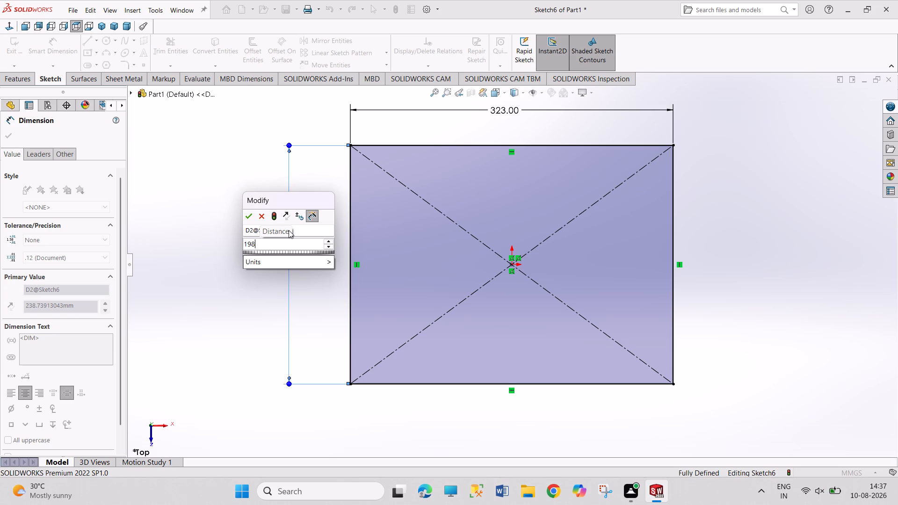
key("plus")
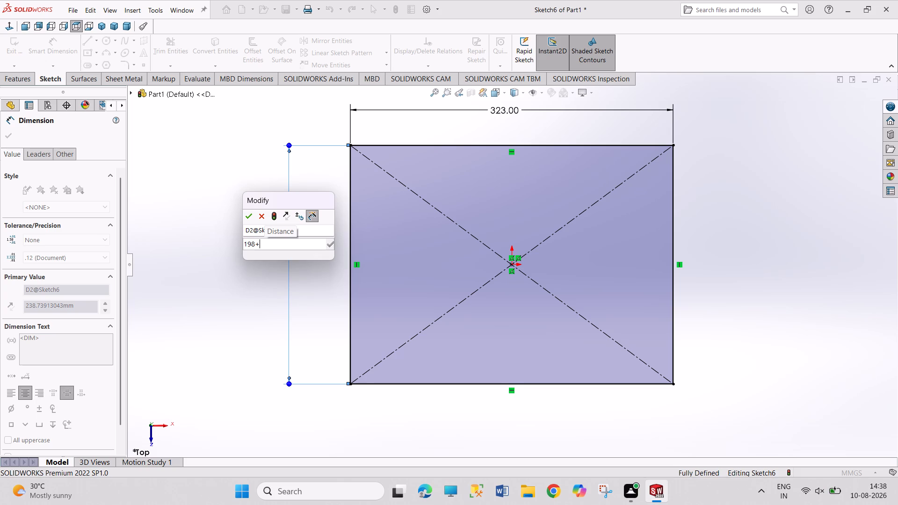
type("48+")
key("3")
key("8")
key("Return")
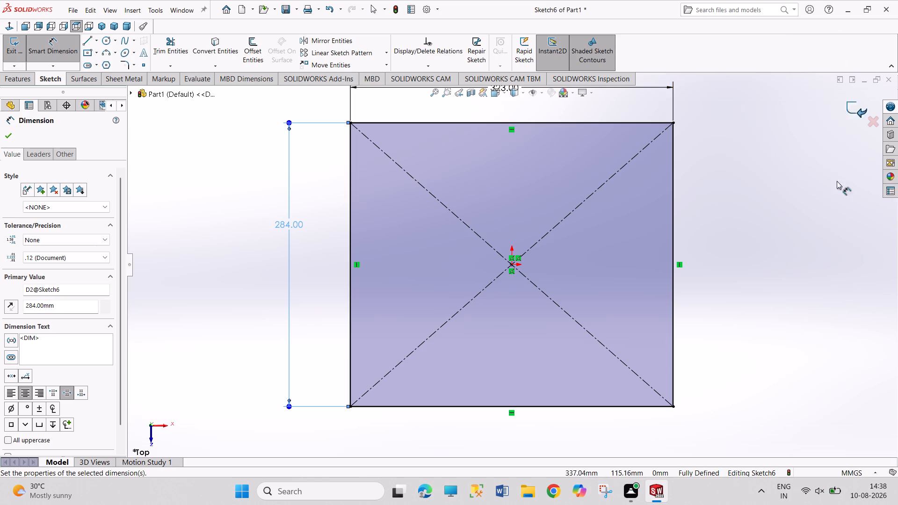
left_click(813, 200)
scroll(734, 199, "down", 1)
scroll(734, 199, "up", 3)
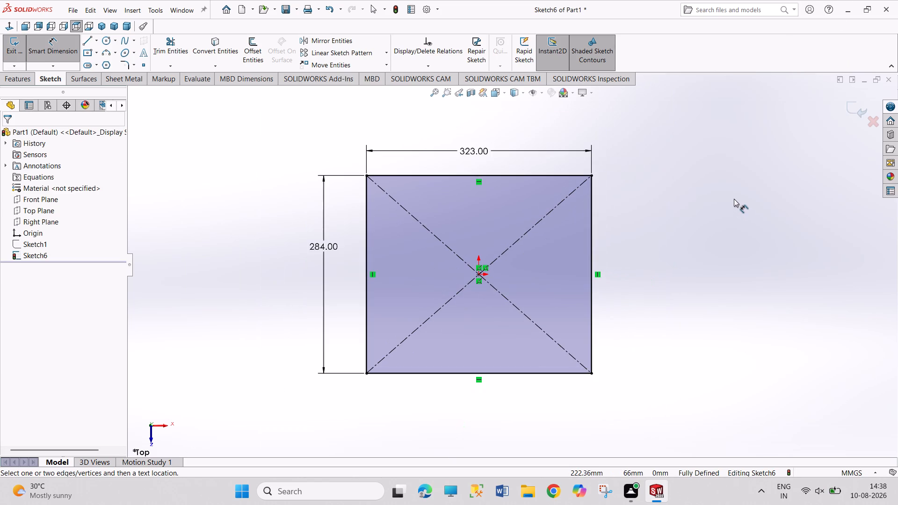
right_click(642, 228)
left_click(656, 259)
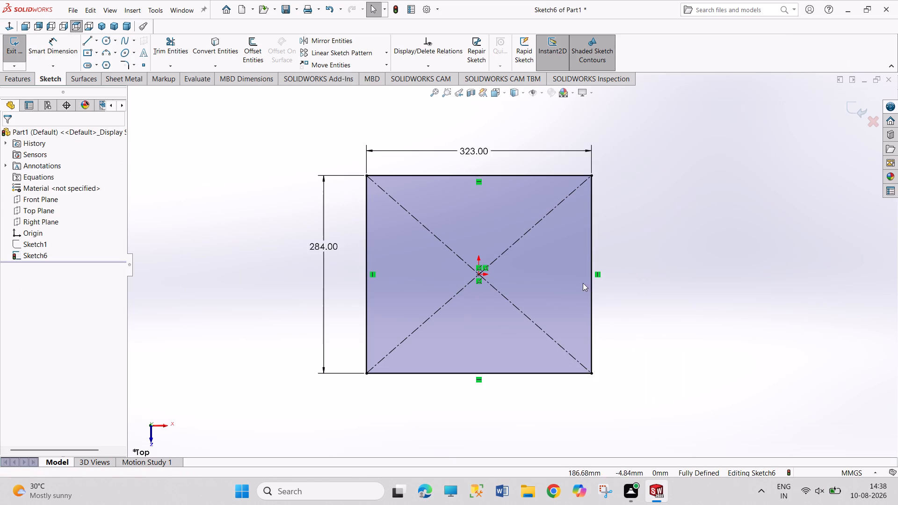
Exit the sketch and create a sheet metal Base Flange from the dimensioned rectangle with the current settings.
left_click(14, 41)
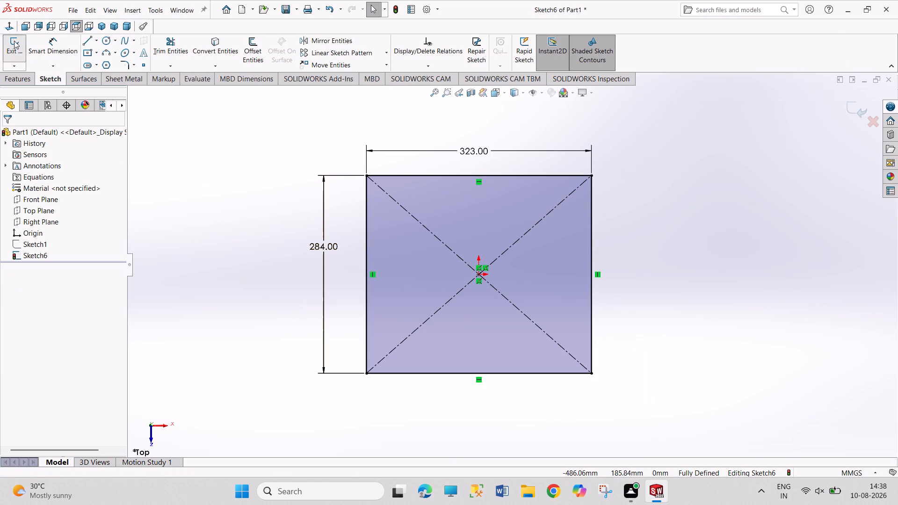
left_click(22, 51)
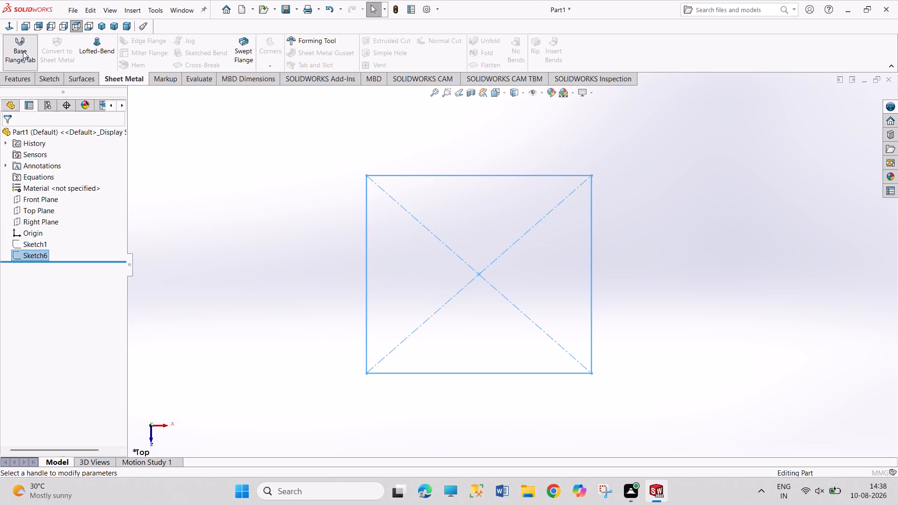
left_click(6, 137)
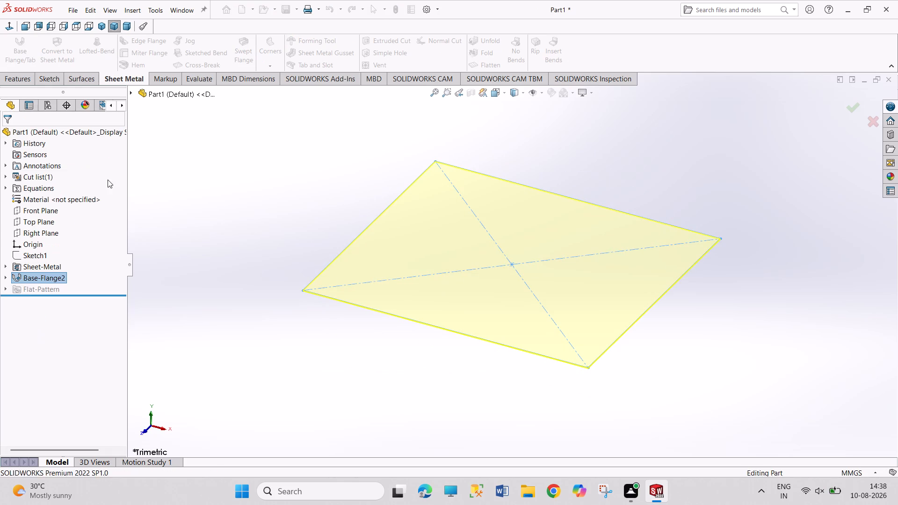
left_click(321, 162)
Edit the base flange's sketch, set the rectangle's horizontal dimension to 321 mm, and exit the sketch.
middle_click_drag(322, 167, 323, 269)
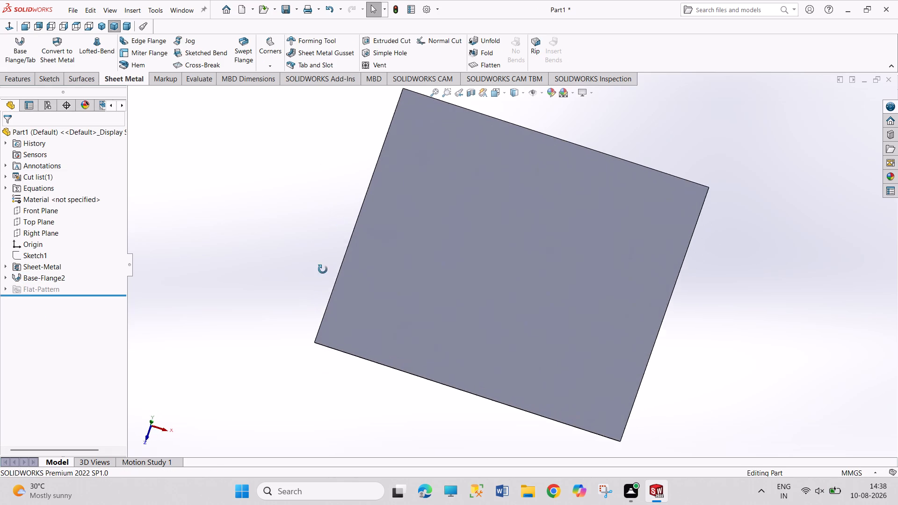
middle_click_drag(323, 269, 427, 189)
scroll(287, 242, "up", 1)
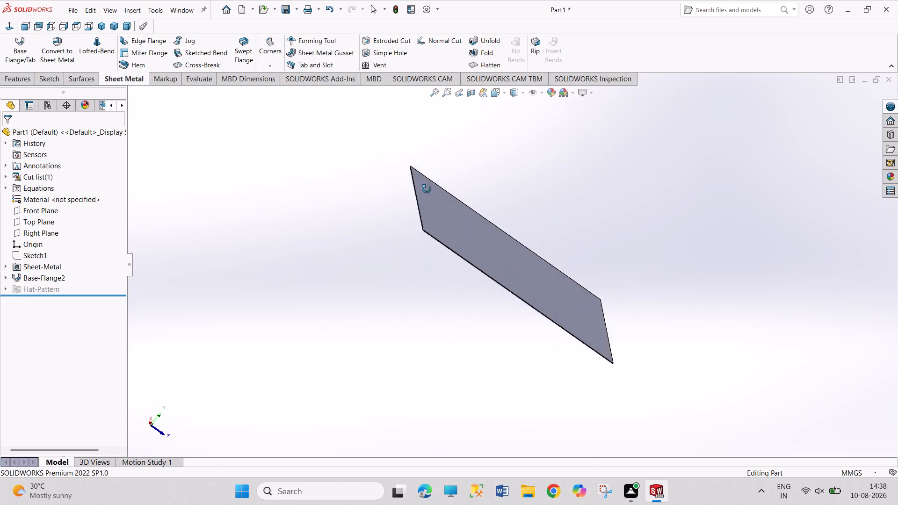
middle_click_drag(427, 189, 362, 147)
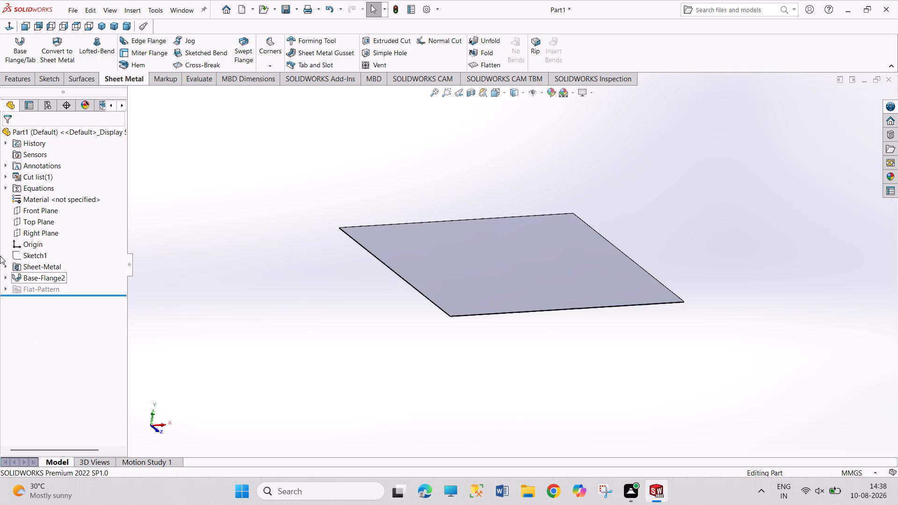
left_click(5, 276)
left_click(34, 287)
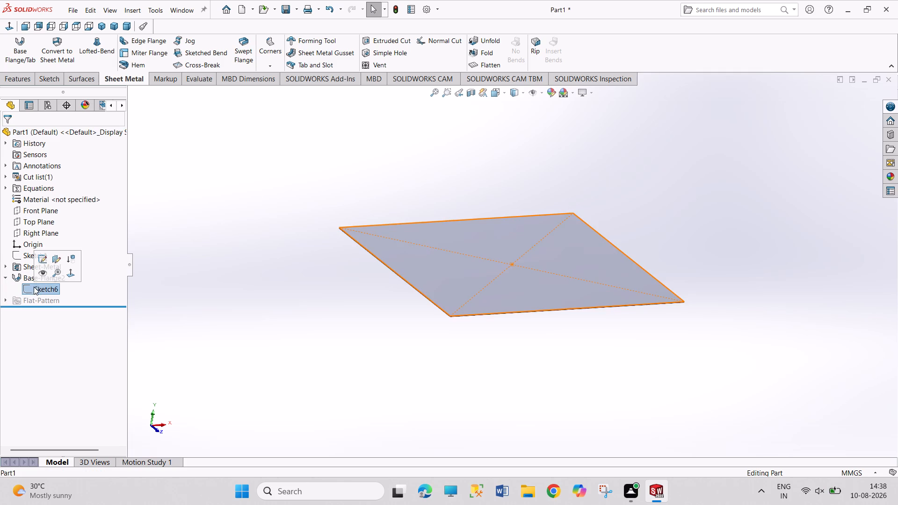
left_click(43, 257)
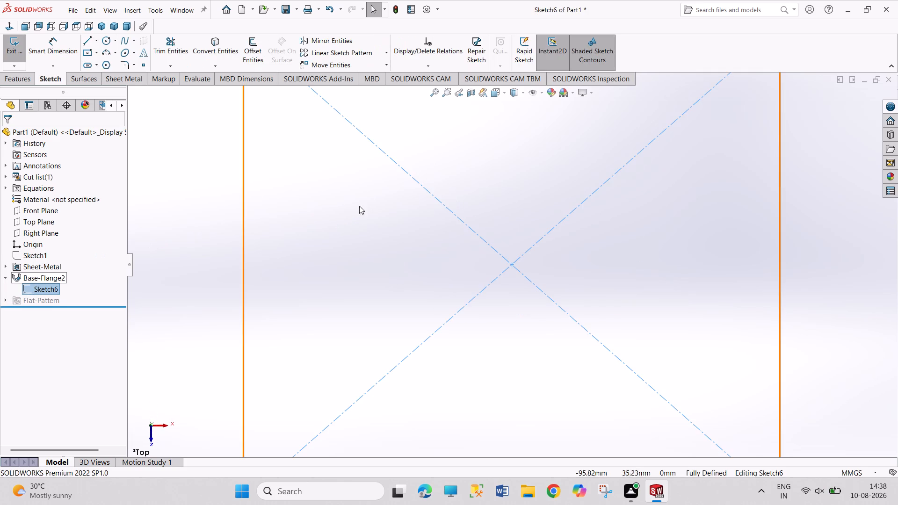
scroll(421, 201, "down", 4)
scroll(422, 199, "up", 10)
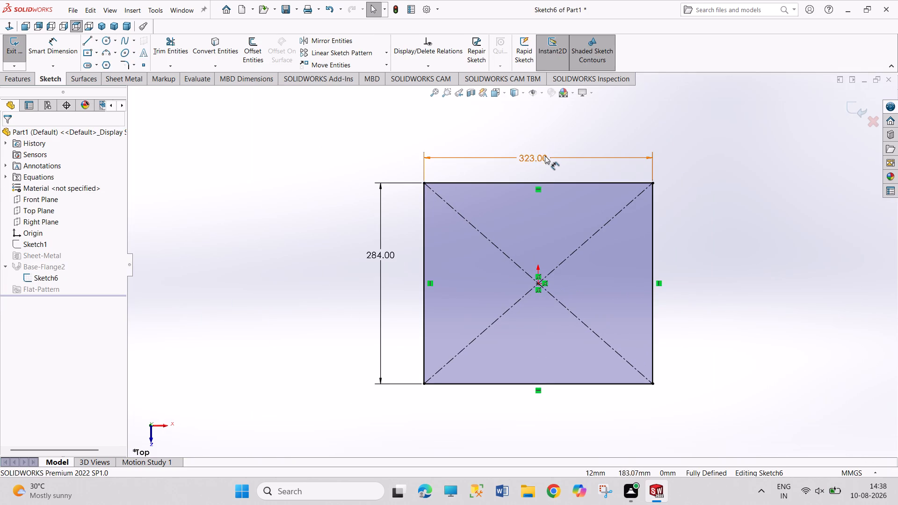
double_click(542, 158)
left_click(552, 155)
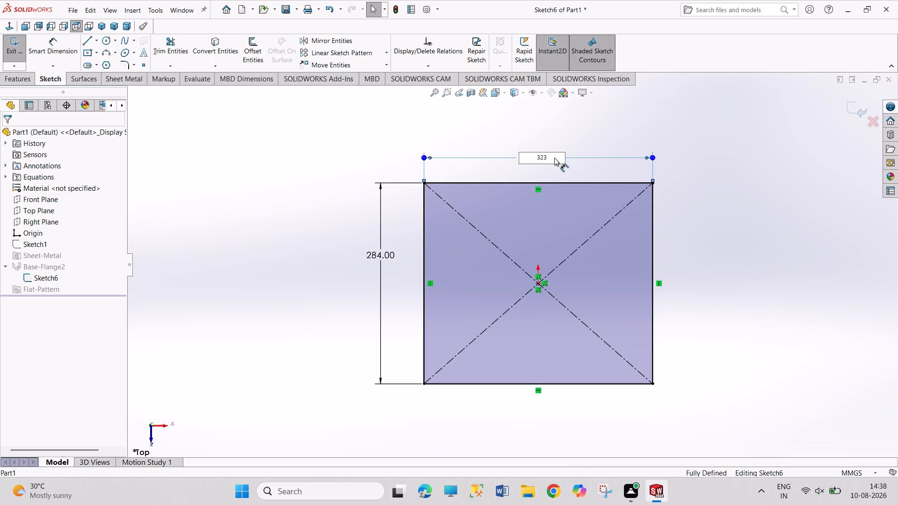
key("minus")
key("2")
key("Return")
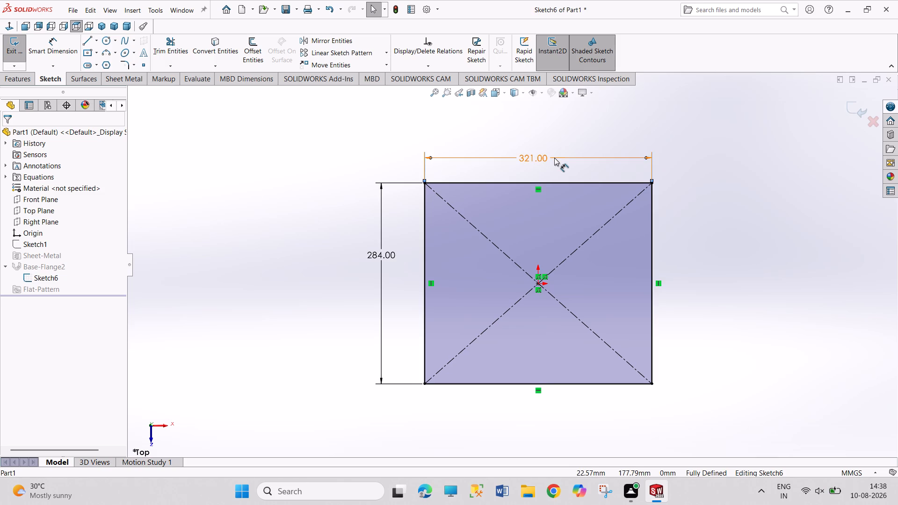
left_click(15, 54)
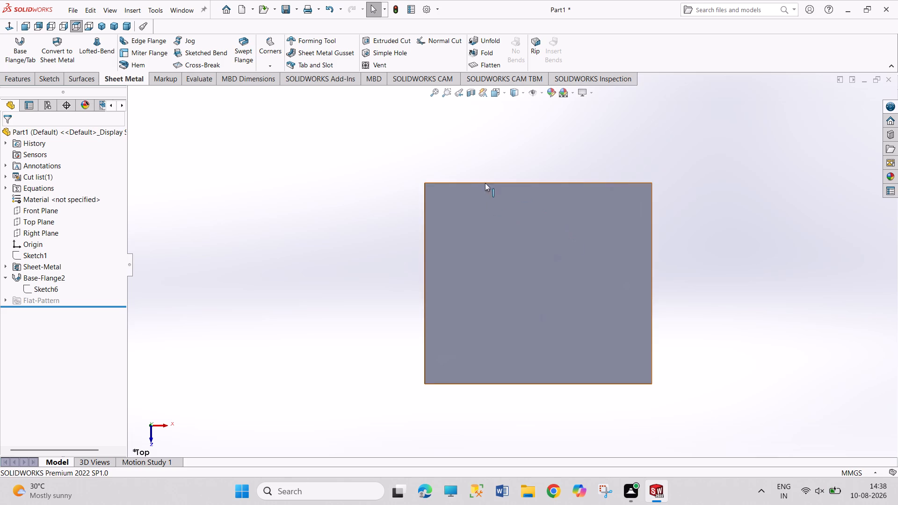
Sketch a bend line on the base flange's top face by offsetting its left edge inward 86 mm (38+48), and move its dimension text closer.
left_click(105, 27)
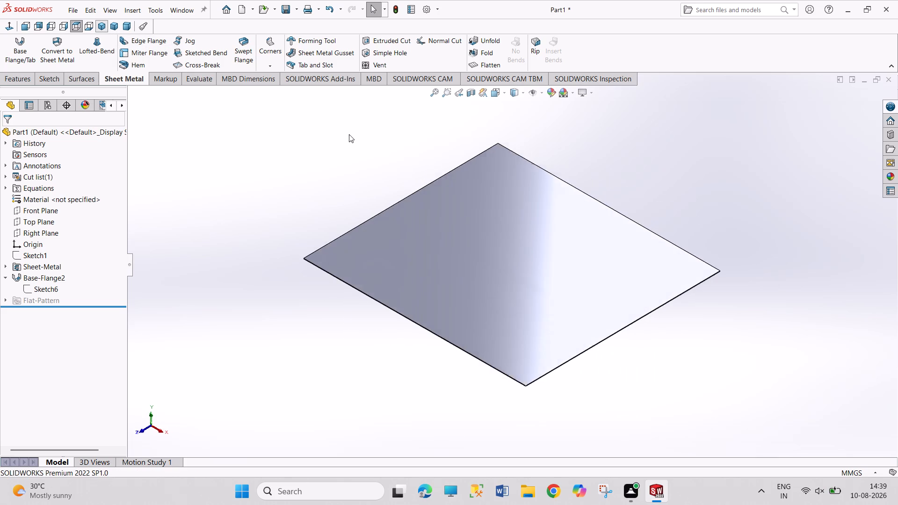
left_click(527, 259)
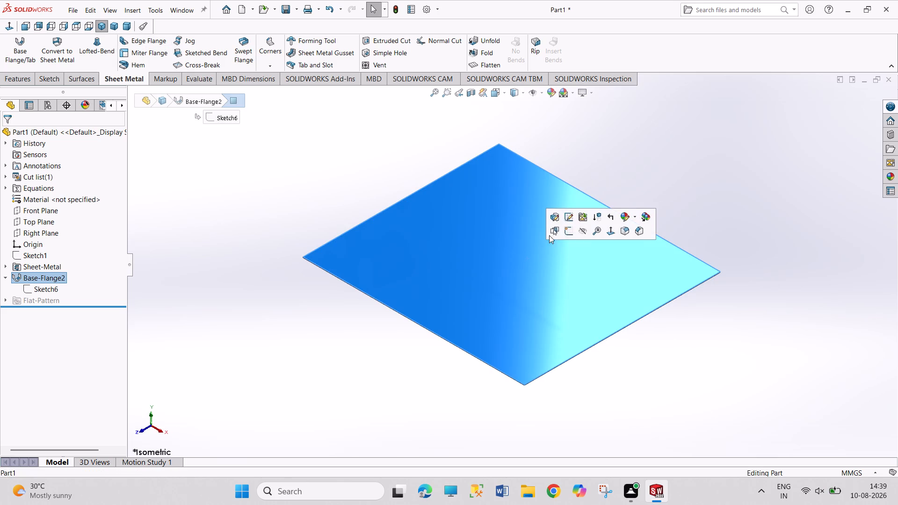
left_click(567, 226)
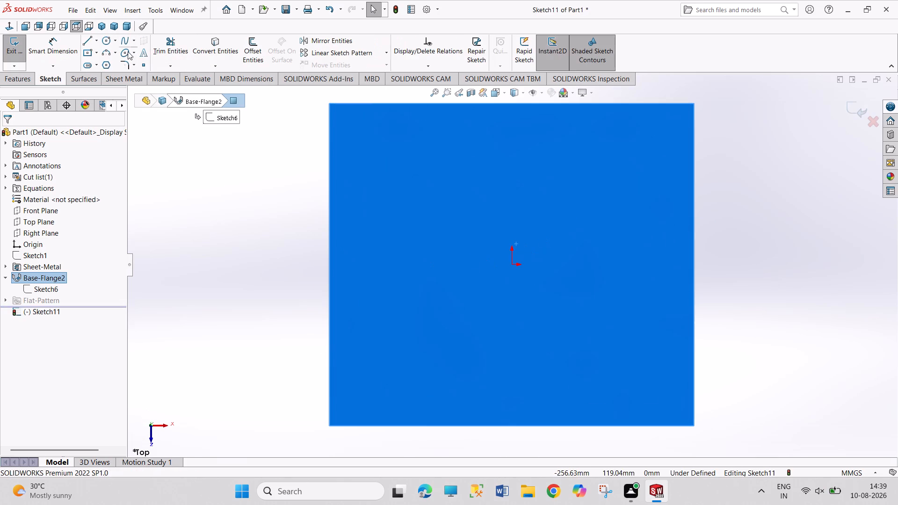
left_click(217, 238)
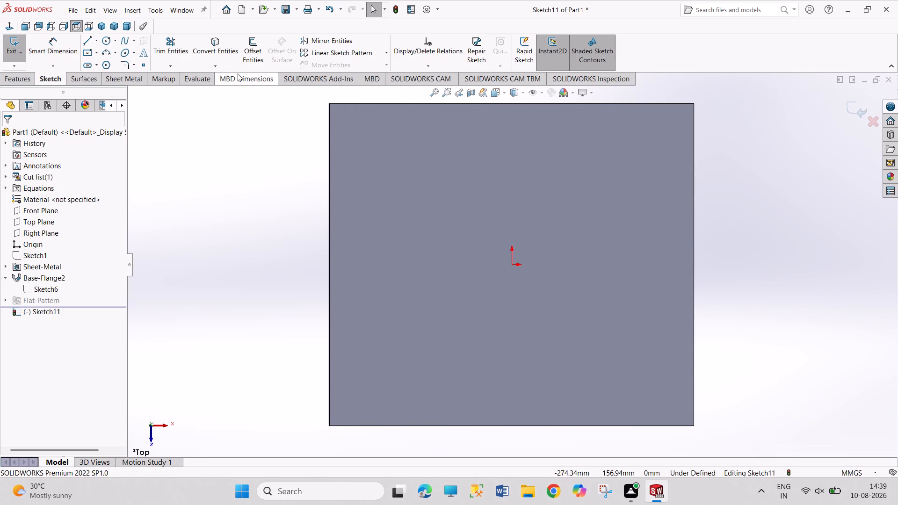
left_click(253, 50)
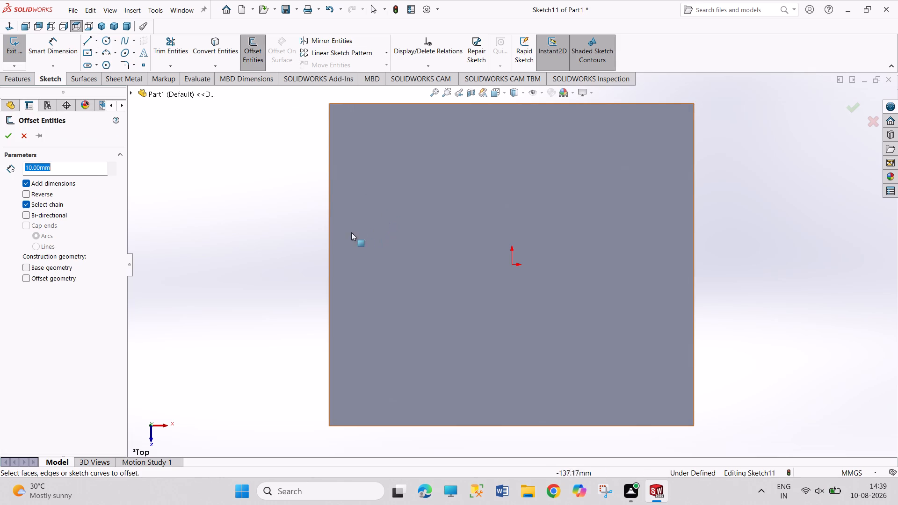
left_click(329, 212)
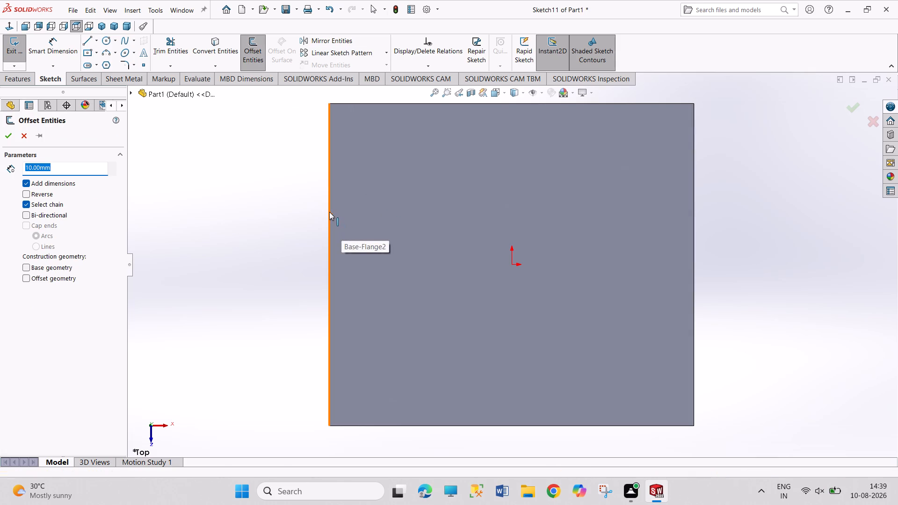
left_click(36, 196)
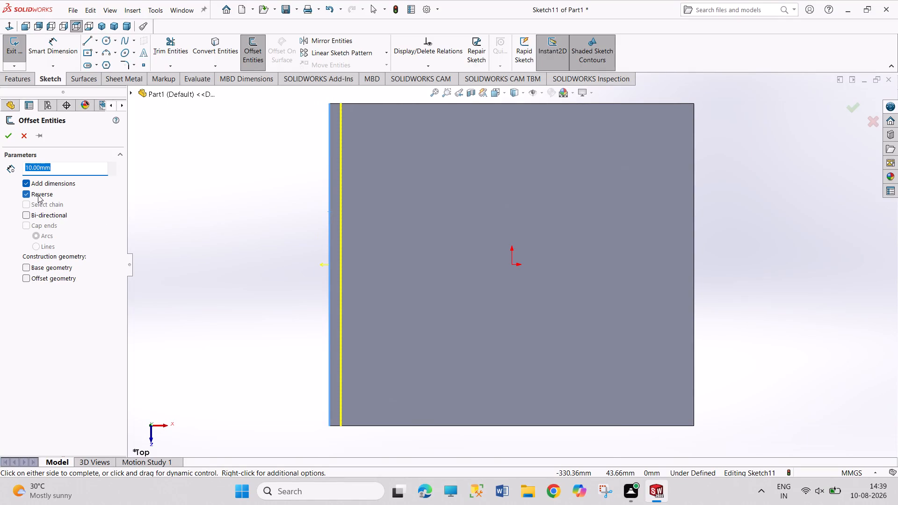
key("3")
key("8")
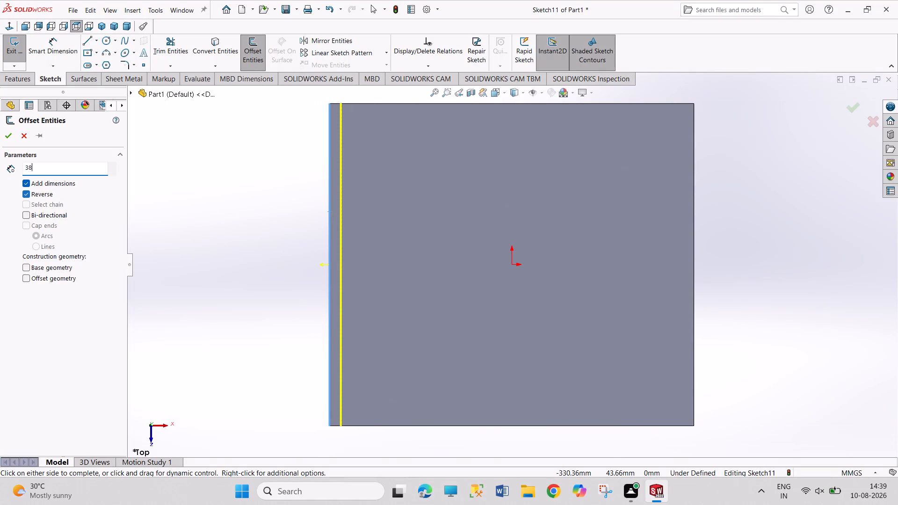
key("Return")
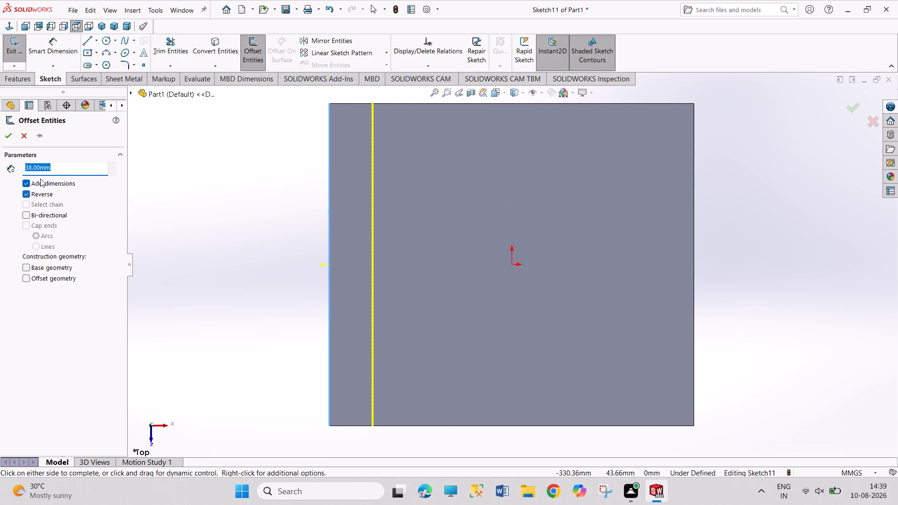
left_click(30, 169)
type("+48")
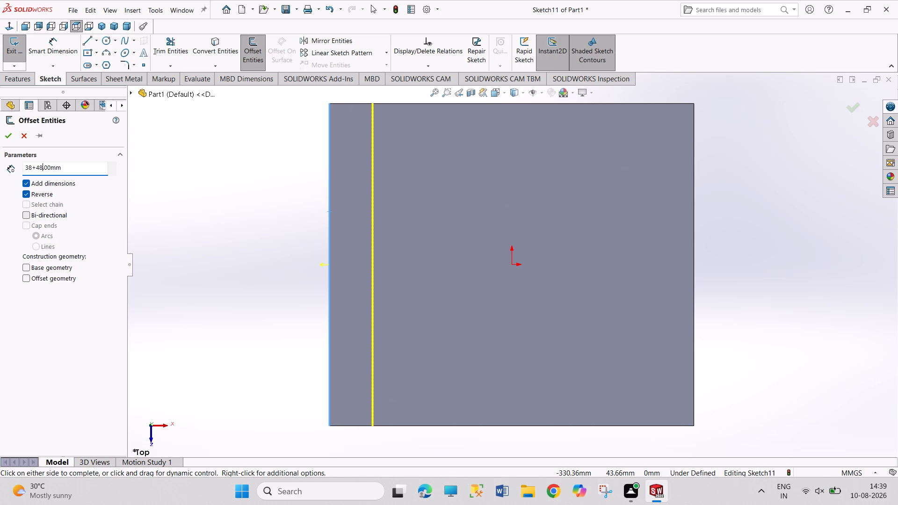
key("Return")
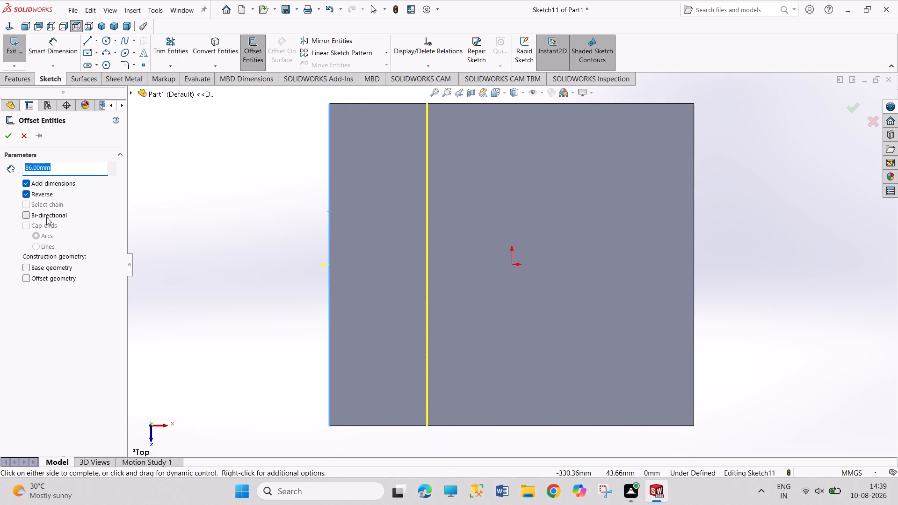
left_click(2, 134)
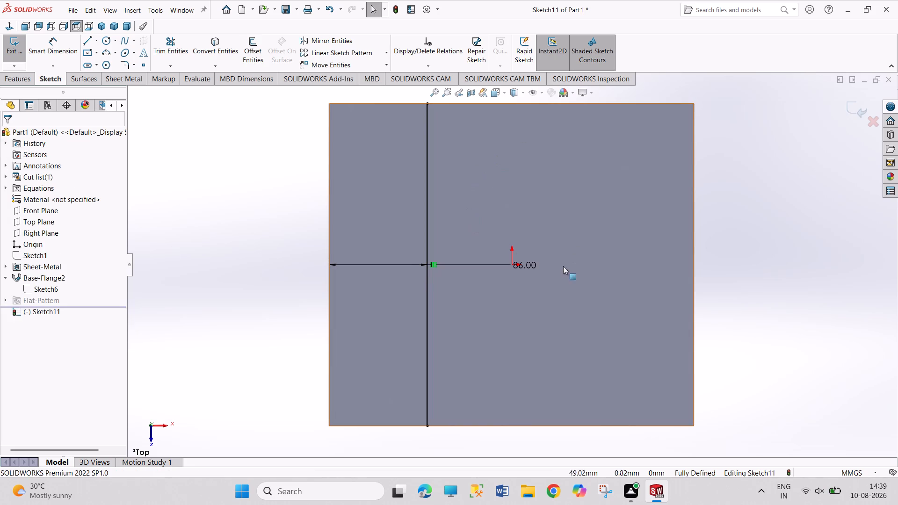
left_click_drag(528, 265, 482, 274)
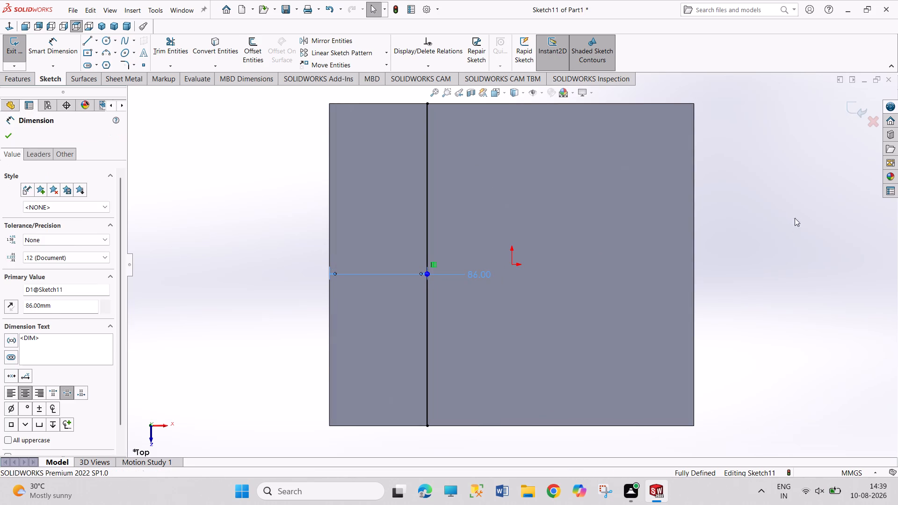
left_click(766, 225)
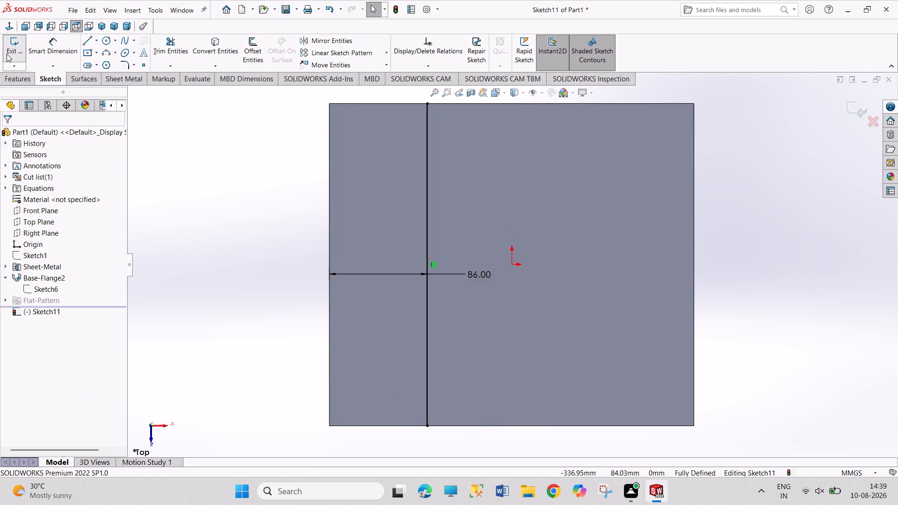
Exit the sketch and create a 90° Sketched Bend along the line, keeping the larger side of the plate fixed.
left_click(13, 54)
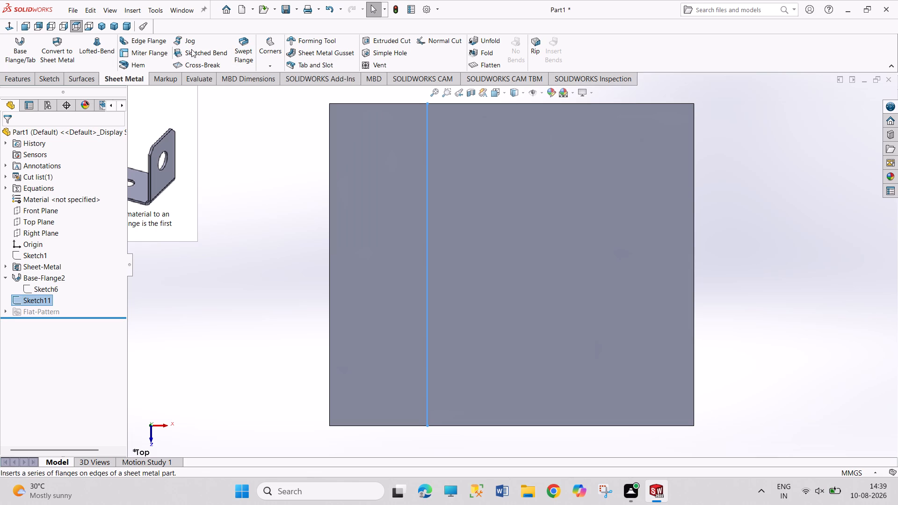
left_click_drag(193, 56, 194, 51)
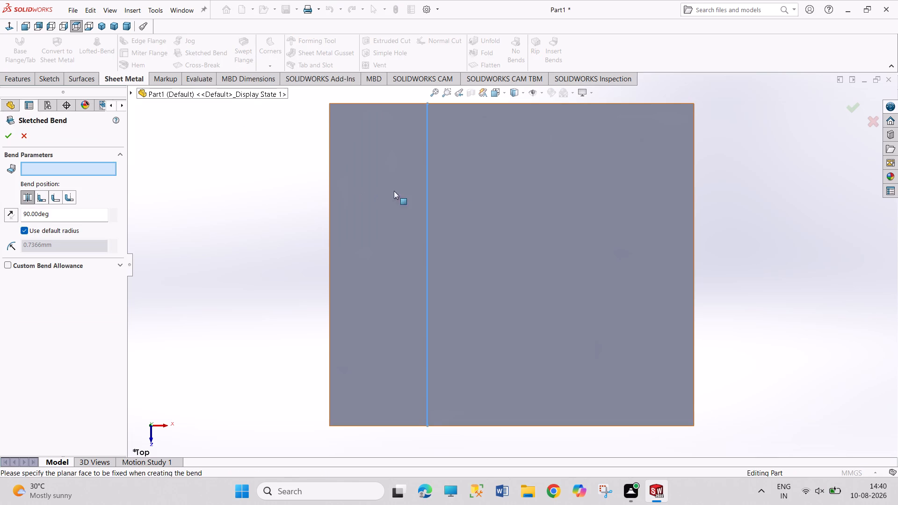
left_click(461, 231)
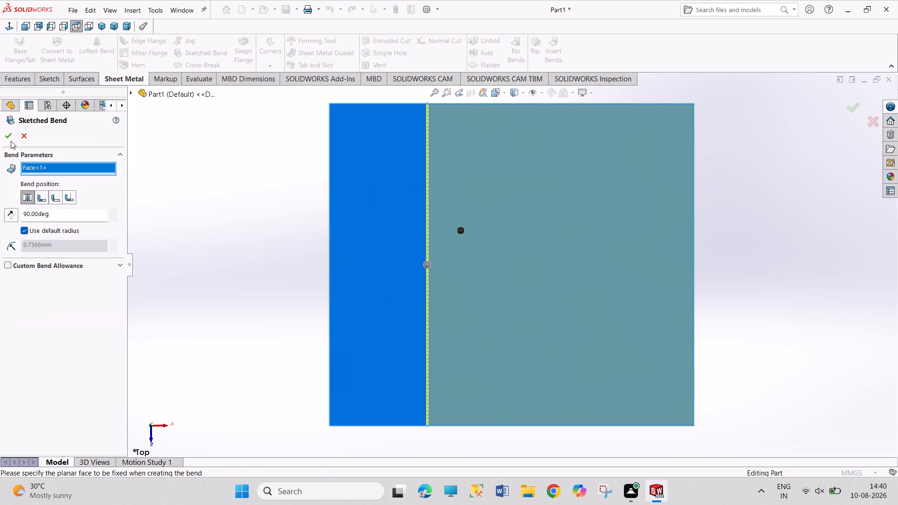
left_click(9, 138)
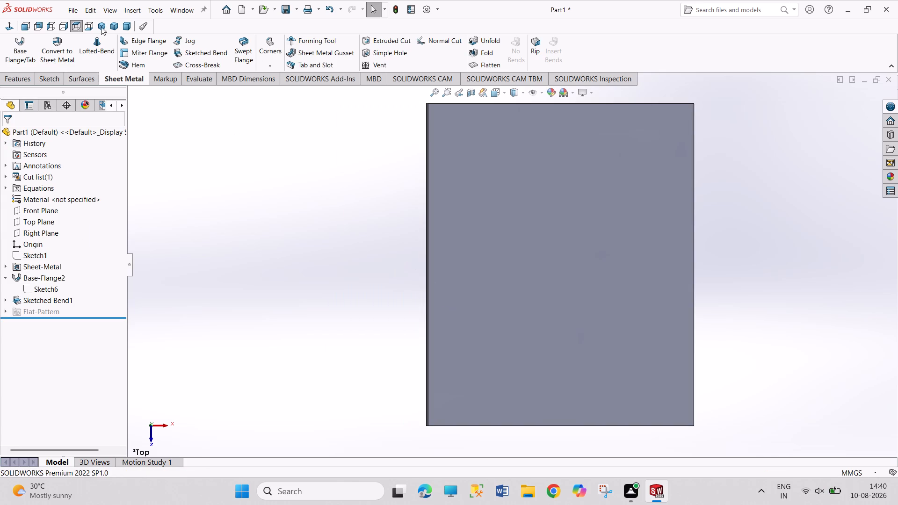
Sketch on the upright flange's inner face and offset its top edge downward 38 mm as a second bend line.
left_click(103, 27)
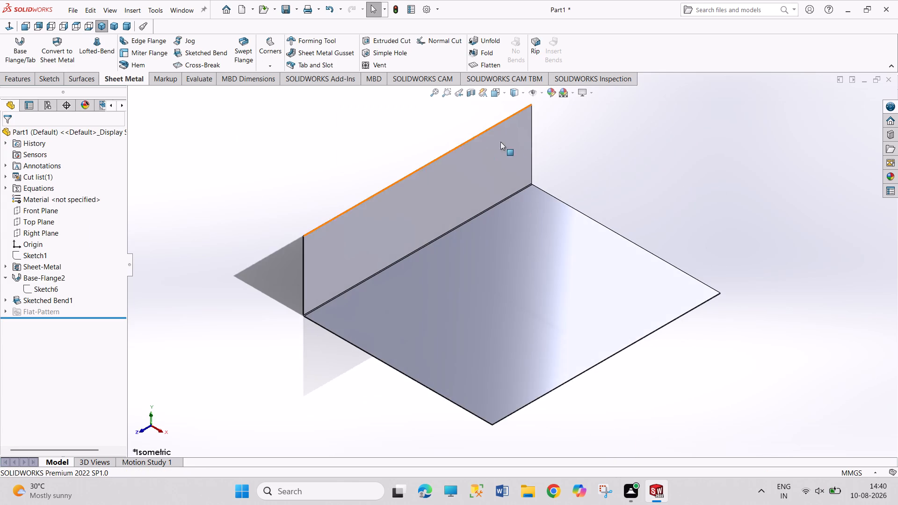
middle_click_drag(551, 140, 535, 100)
left_click(416, 253)
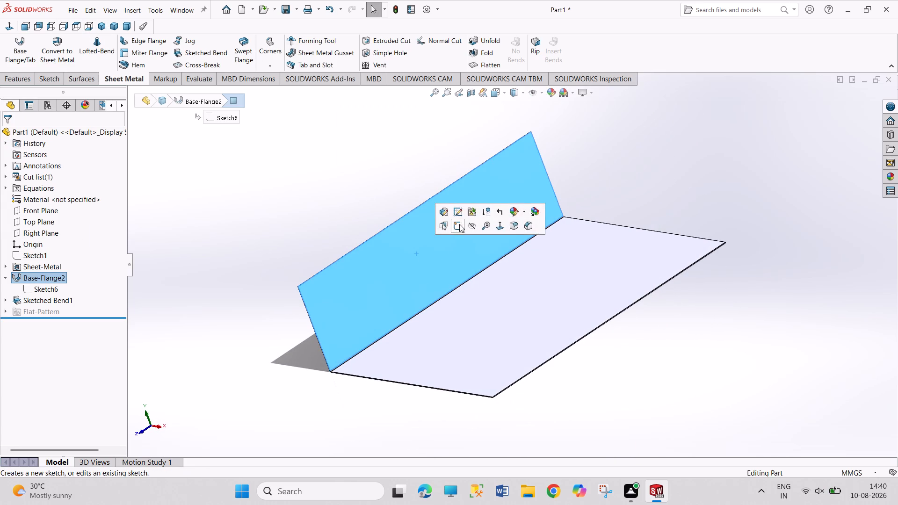
left_click(459, 224)
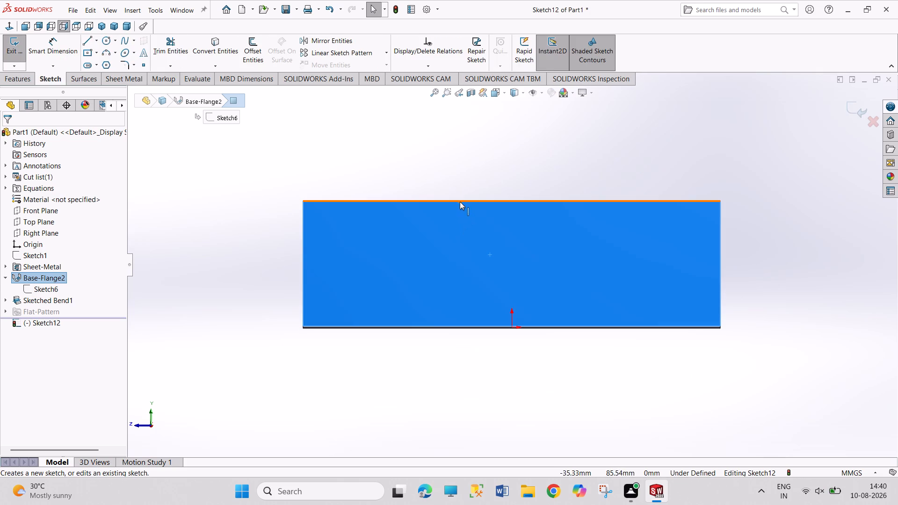
left_click(460, 202)
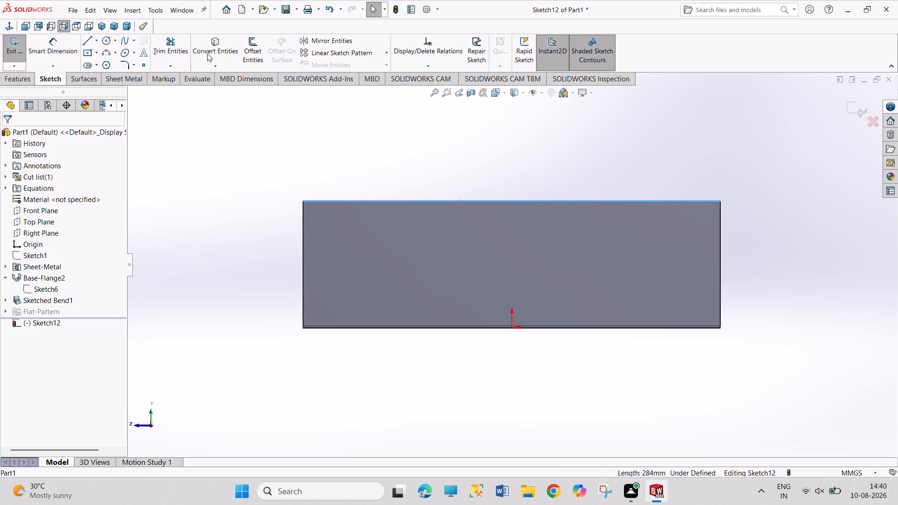
left_click(249, 48)
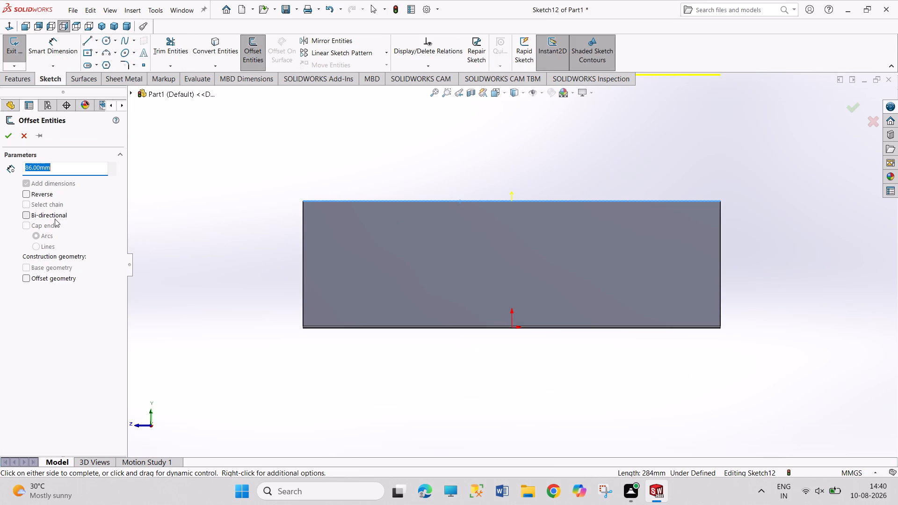
left_click(42, 195)
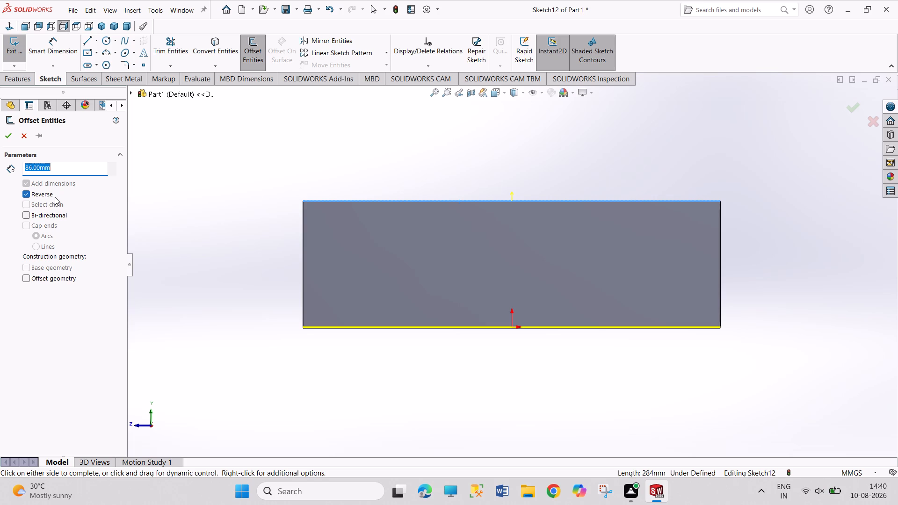
type("38")
key("Return")
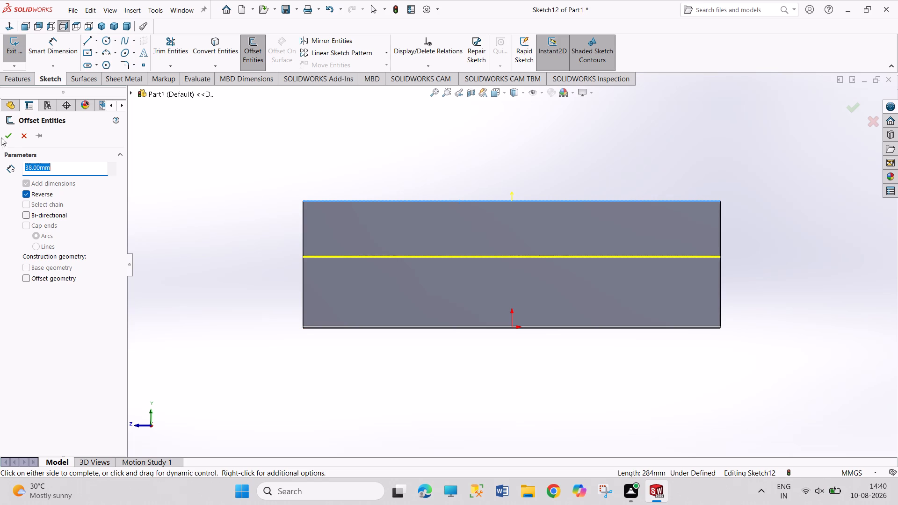
left_click(7, 134)
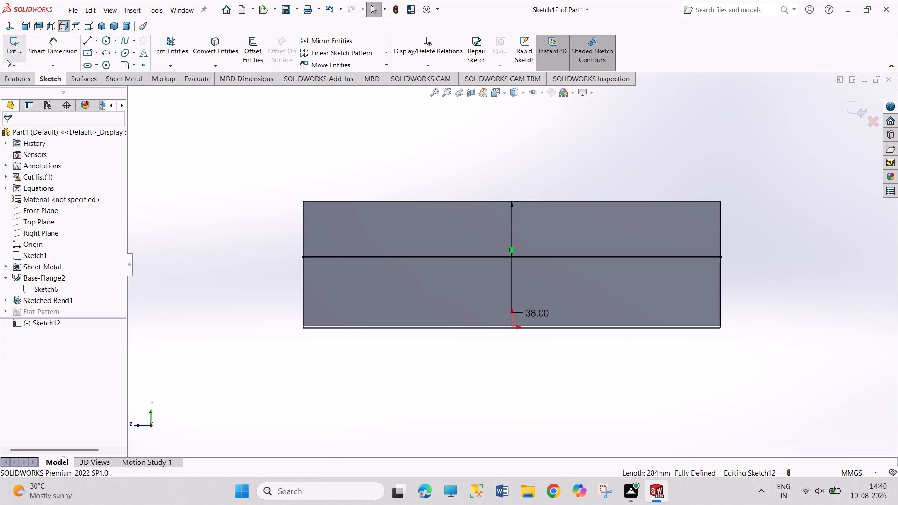
Create a 90° Sketched Bend along the upright flange's line, with the portion above the line as the fixed face.
left_click(6, 45)
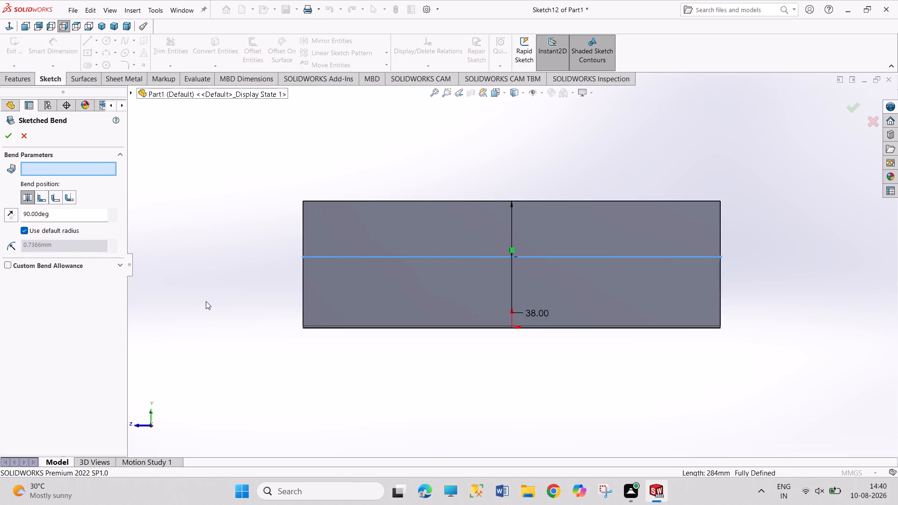
middle_click_drag(229, 293, 270, 330)
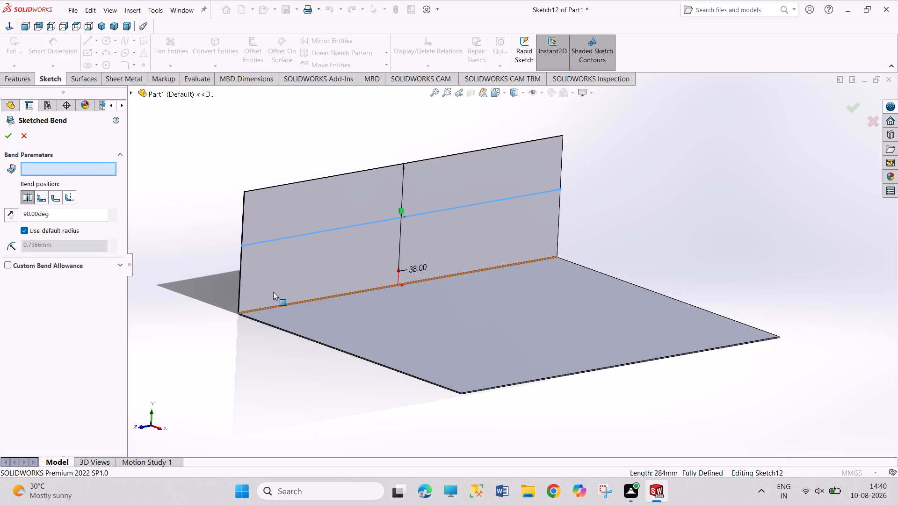
left_click(314, 256)
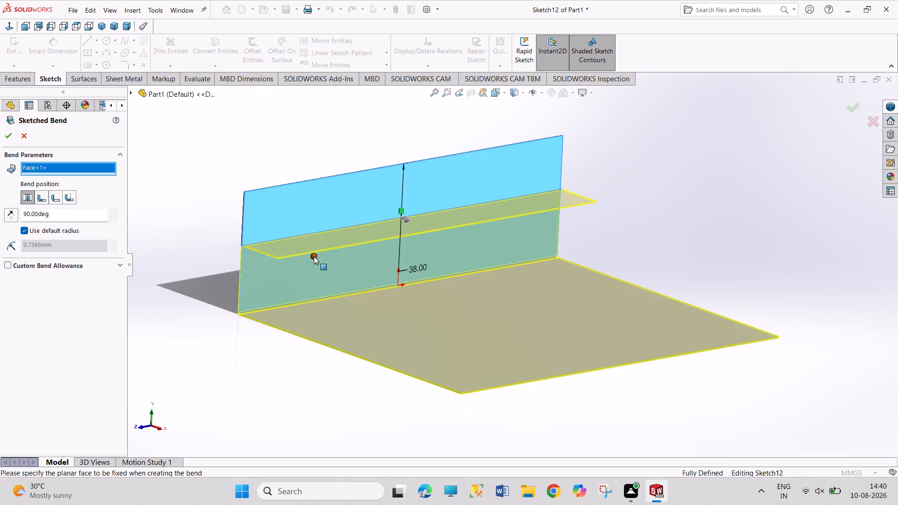
right_click(78, 171)
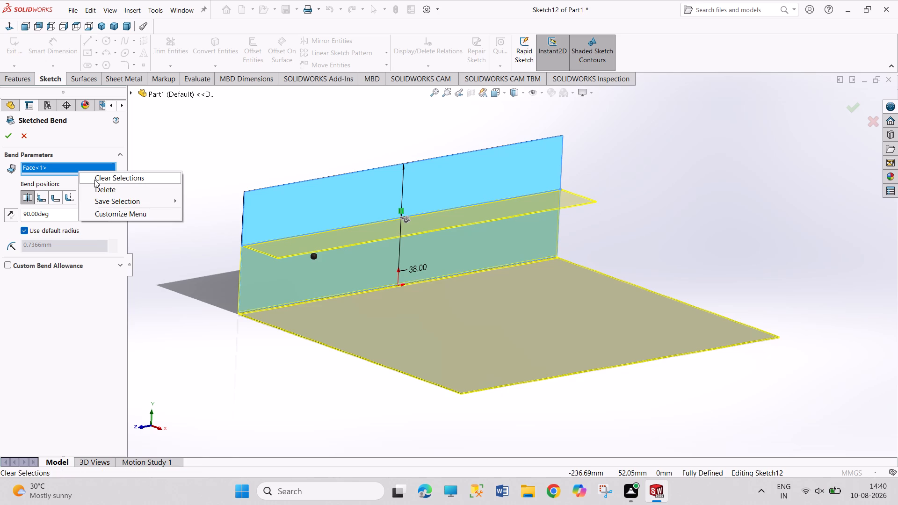
left_click(98, 181)
left_click(280, 208)
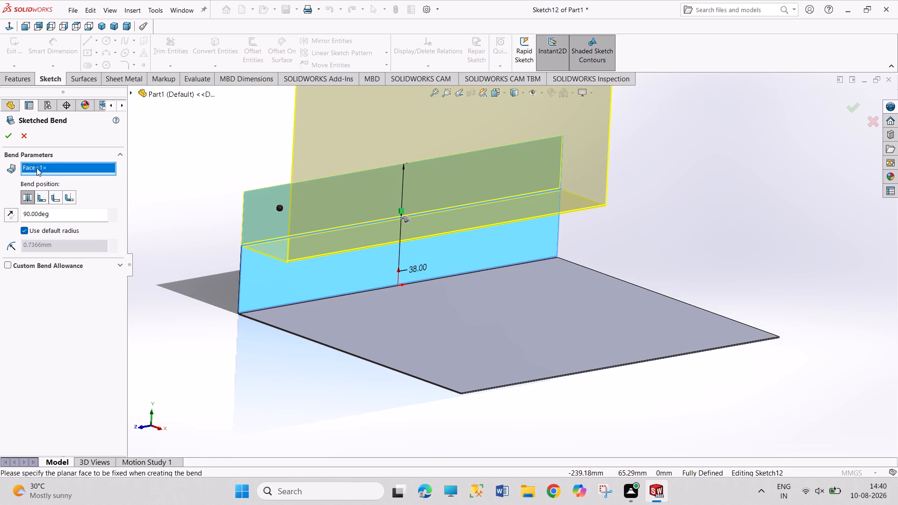
left_click(7, 137)
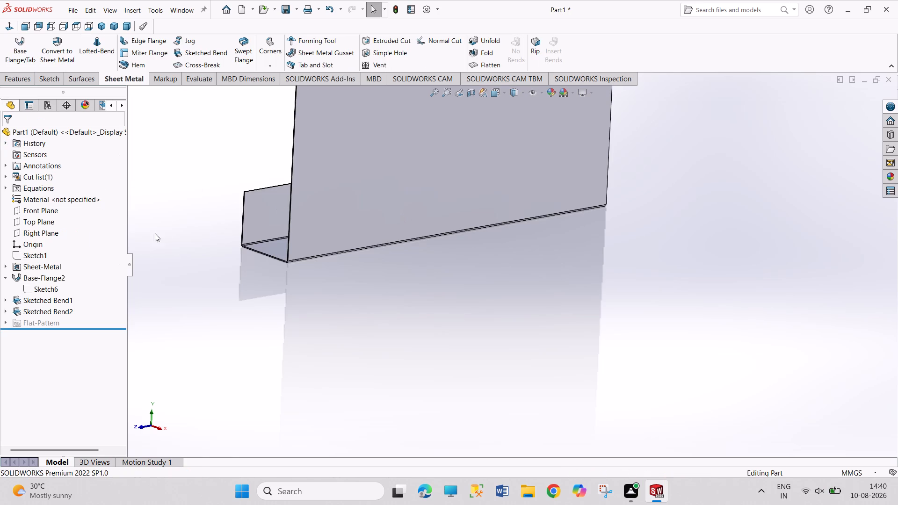
Undo the last sketched bend on the upright flange and exit its reopened bend-line sketch.
middle_click_drag(178, 136, 274, 237)
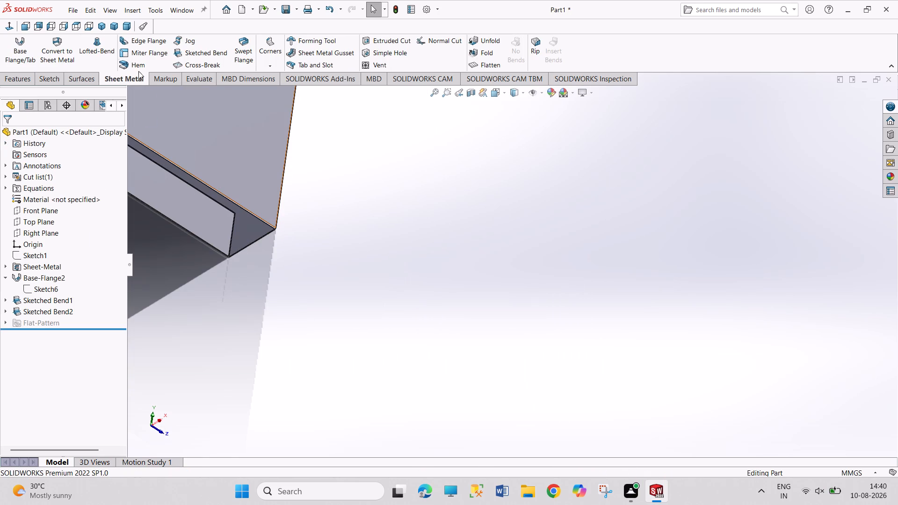
left_click(102, 24)
middle_click_drag(296, 151, 302, 158)
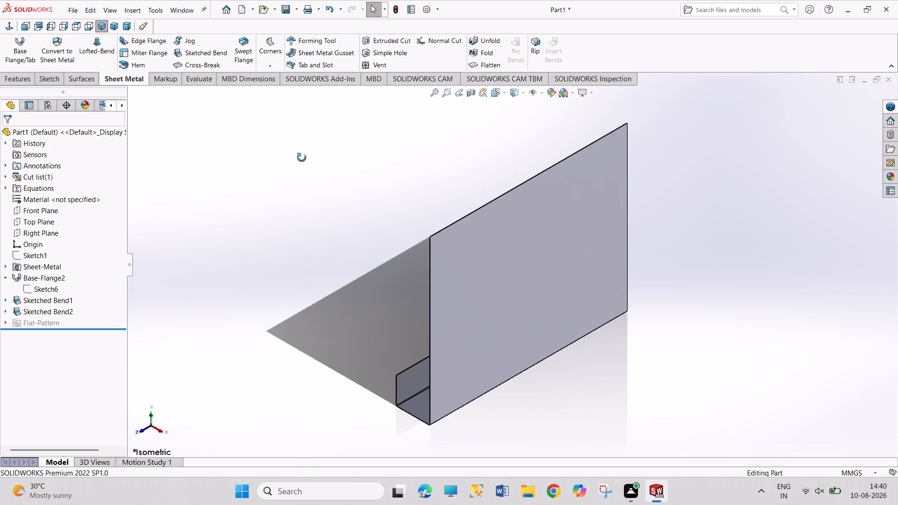
middle_click_drag(302, 158, 343, 165)
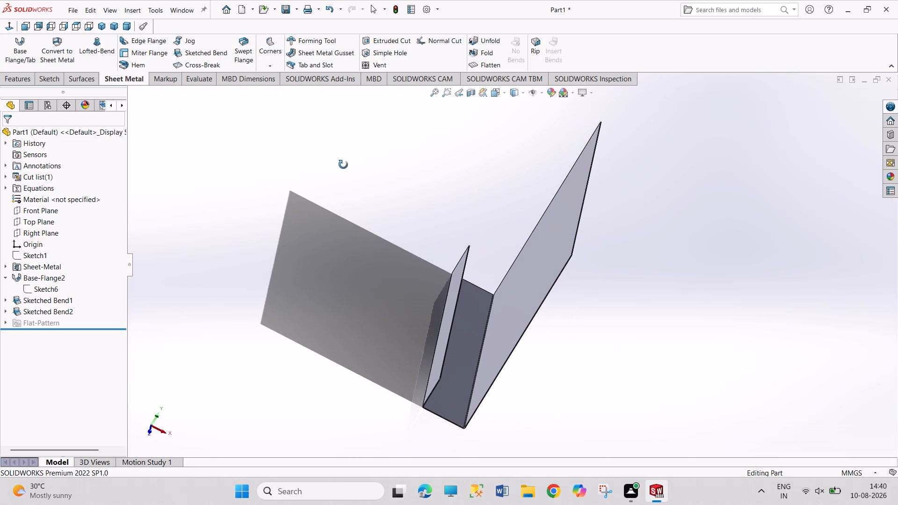
middle_click_drag(343, 165, 359, 141)
left_click(330, 7)
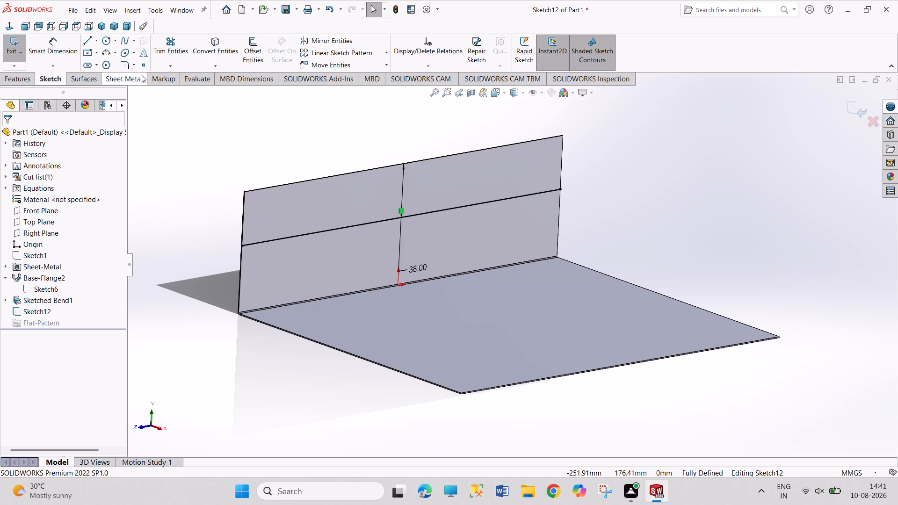
left_click(8, 42)
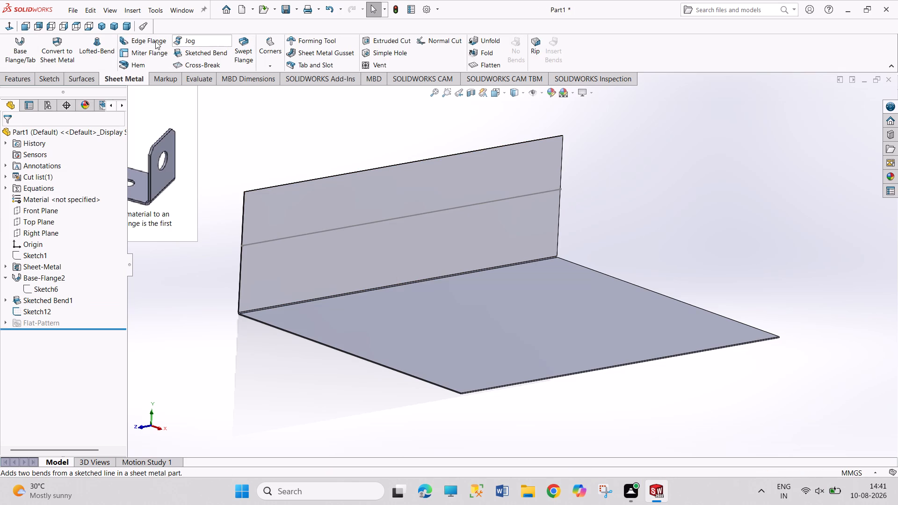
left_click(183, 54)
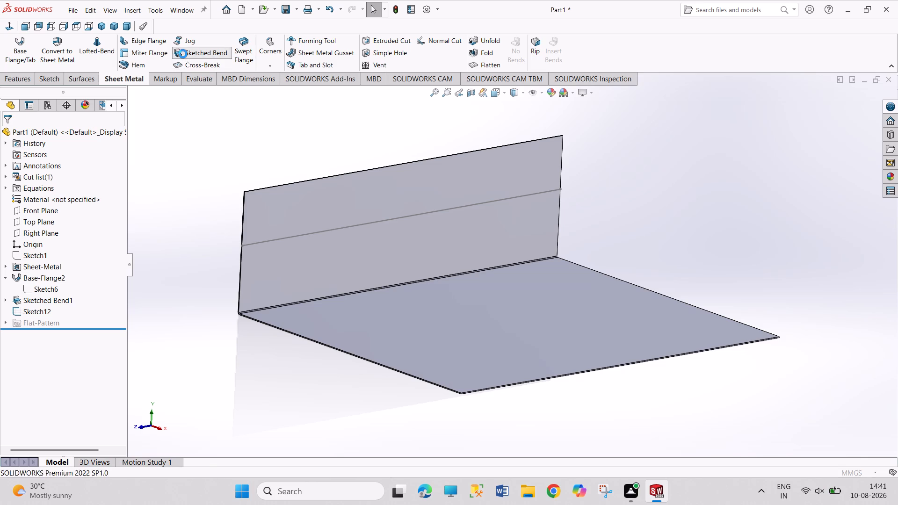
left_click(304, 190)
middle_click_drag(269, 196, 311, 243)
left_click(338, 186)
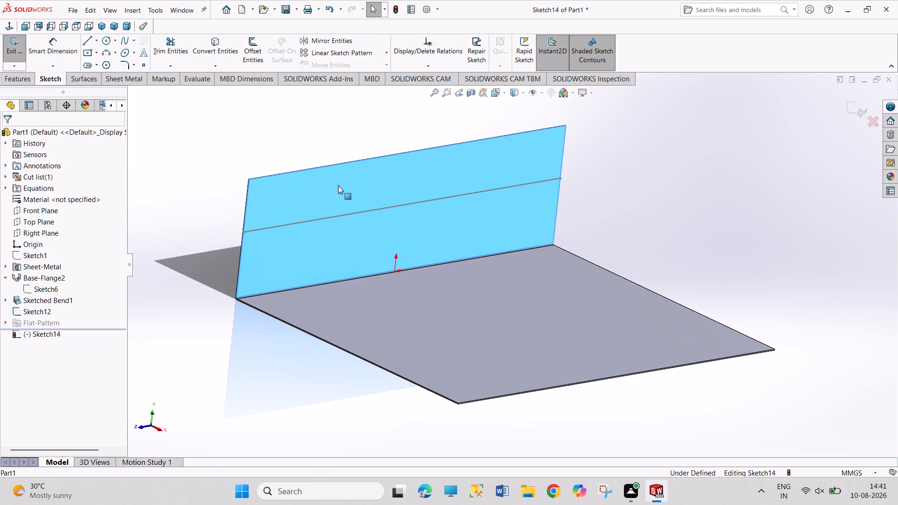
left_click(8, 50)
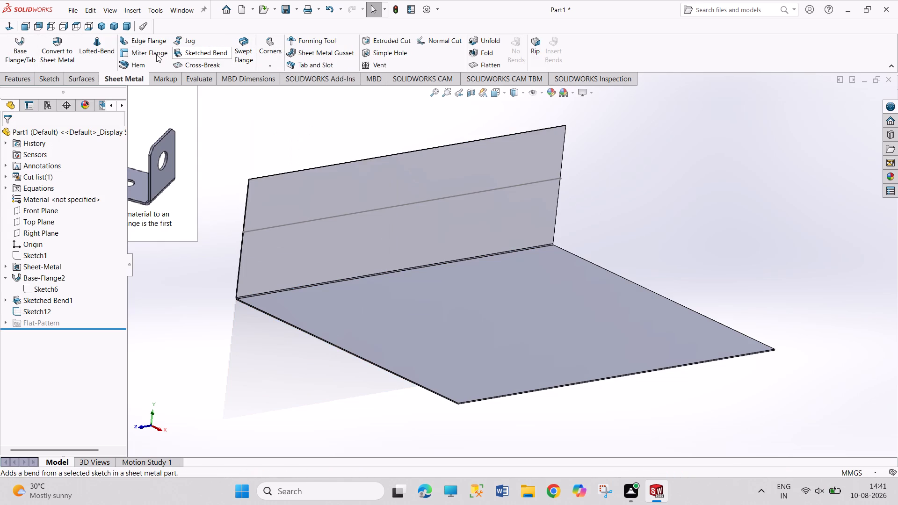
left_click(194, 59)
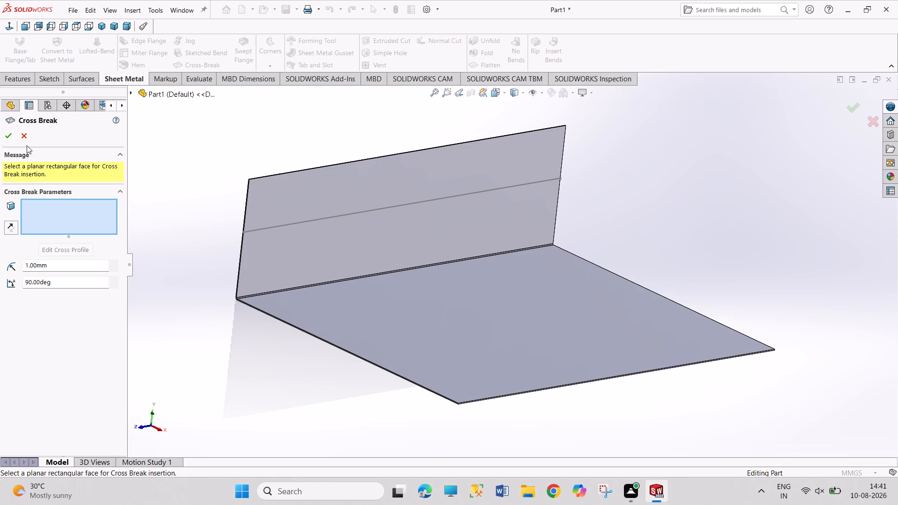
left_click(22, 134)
Create a 90° Sketched Bend along the upright flange's existing line, fixing the portion below the line and reversing the bend direction outward.
left_click(198, 55)
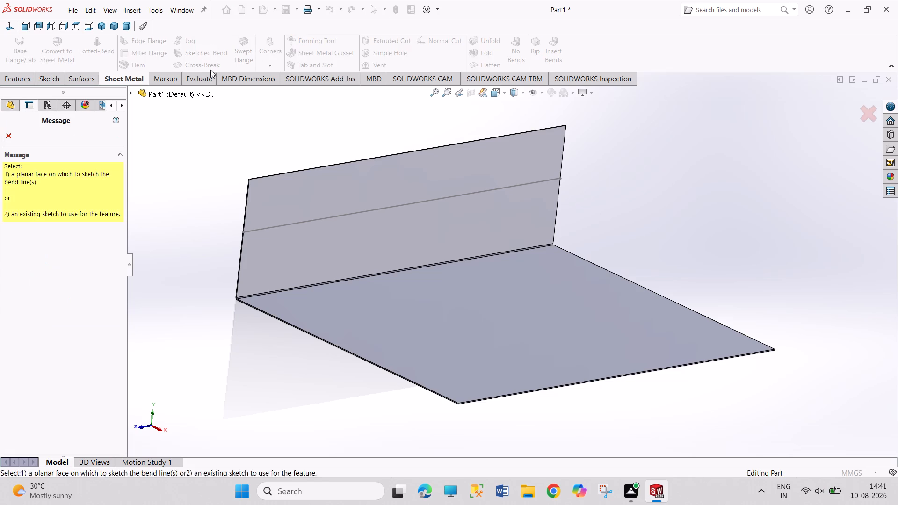
left_click(407, 203)
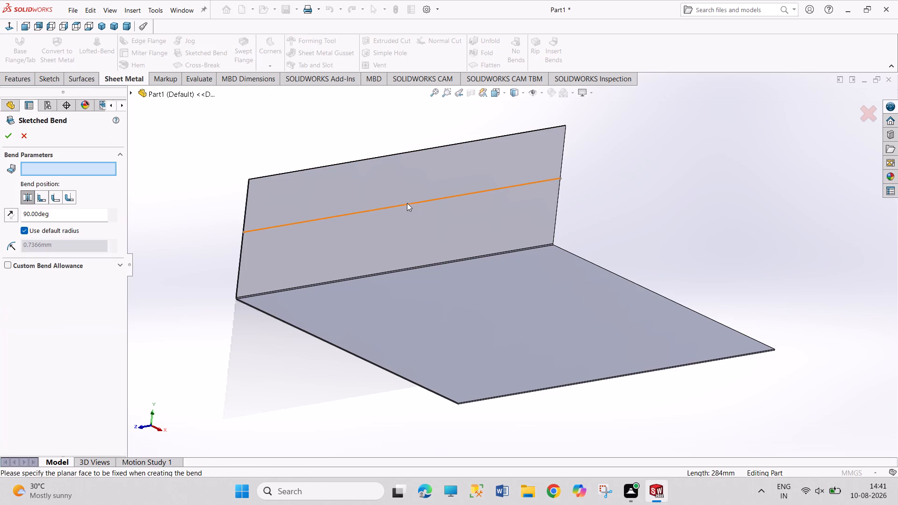
left_click(392, 184)
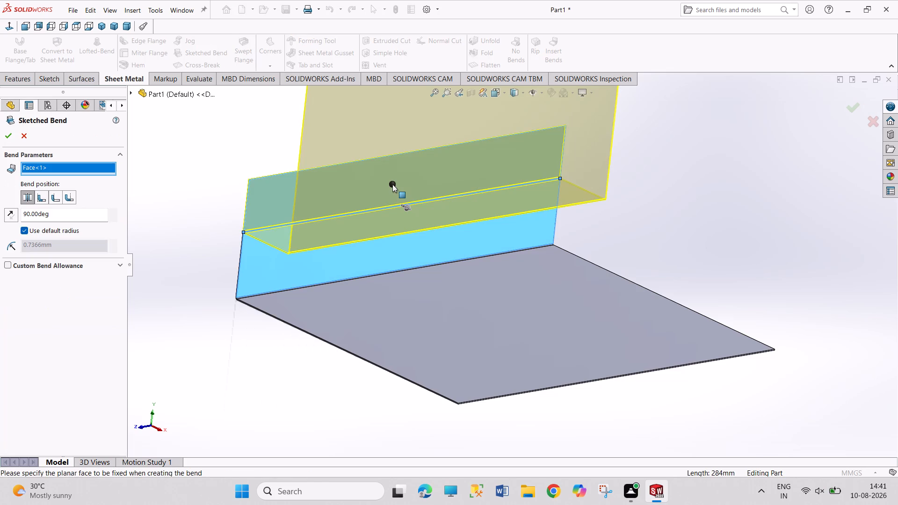
right_click(82, 166)
left_click(87, 171)
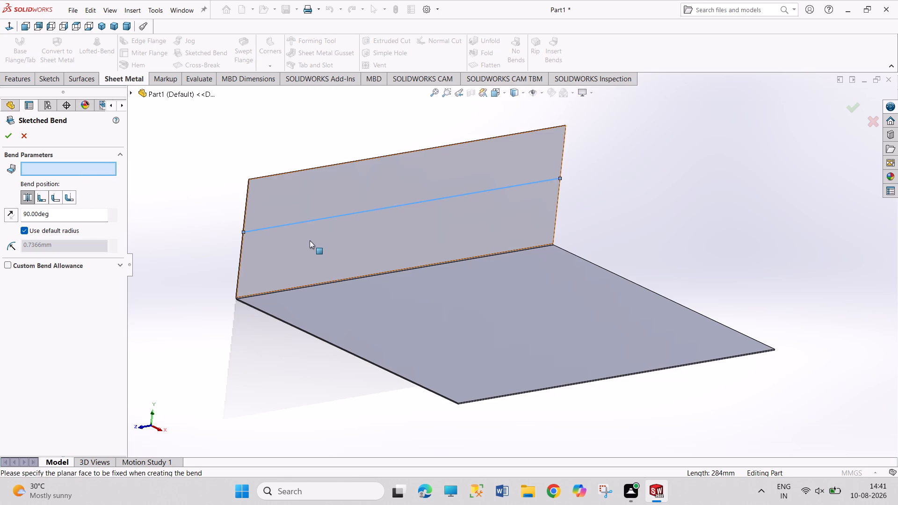
left_click(310, 240)
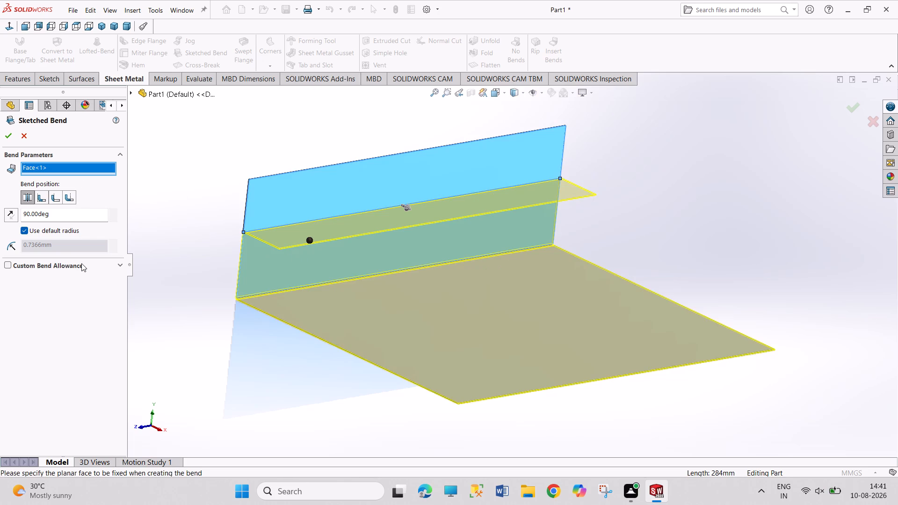
left_click(13, 213)
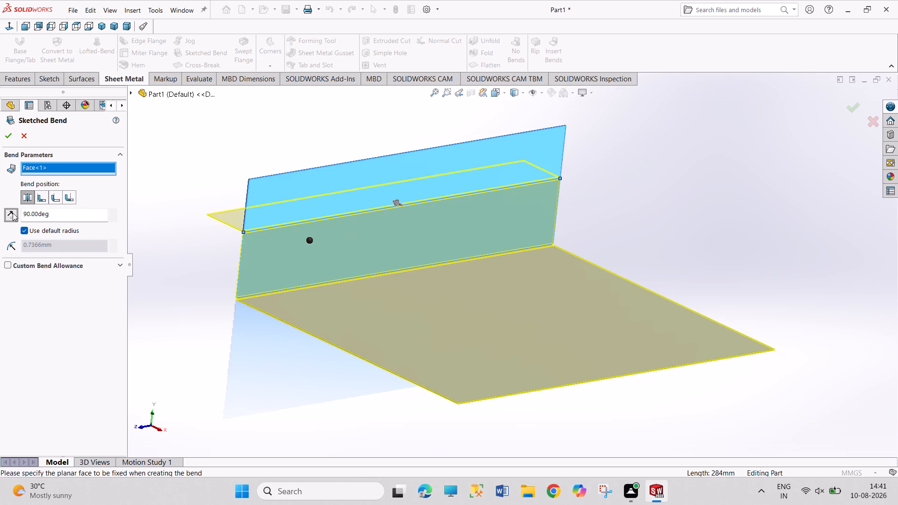
left_click(9, 134)
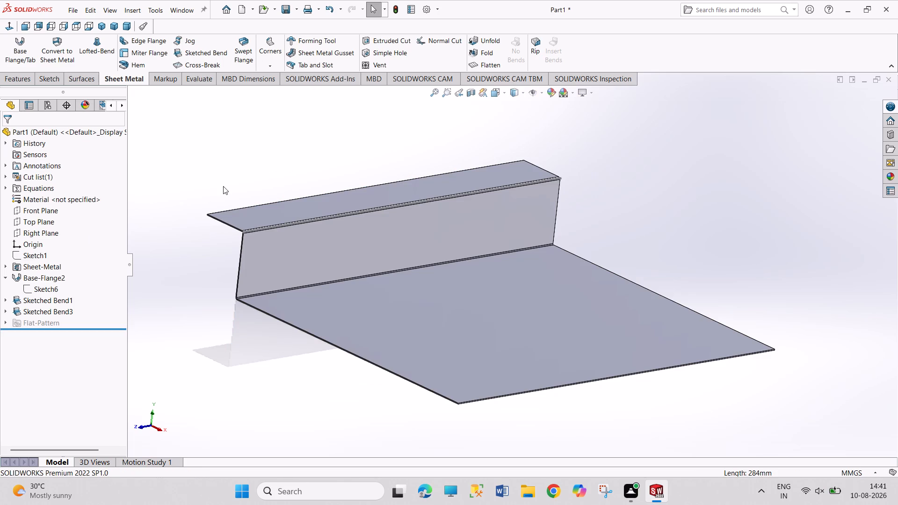
Start a Sketched Bend on the base flange's large top face, opening a bend-line sketch on it.
middle_click_drag(232, 180, 239, 227)
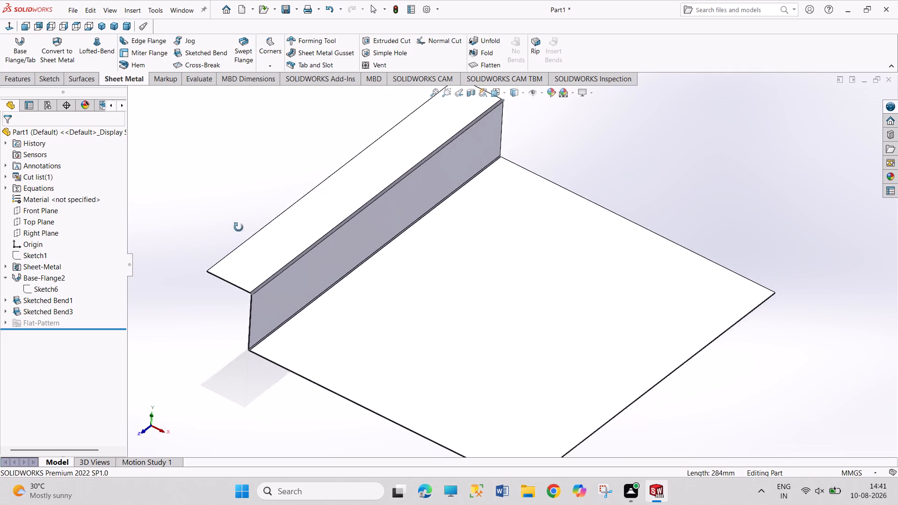
middle_click_drag(239, 227, 239, 206)
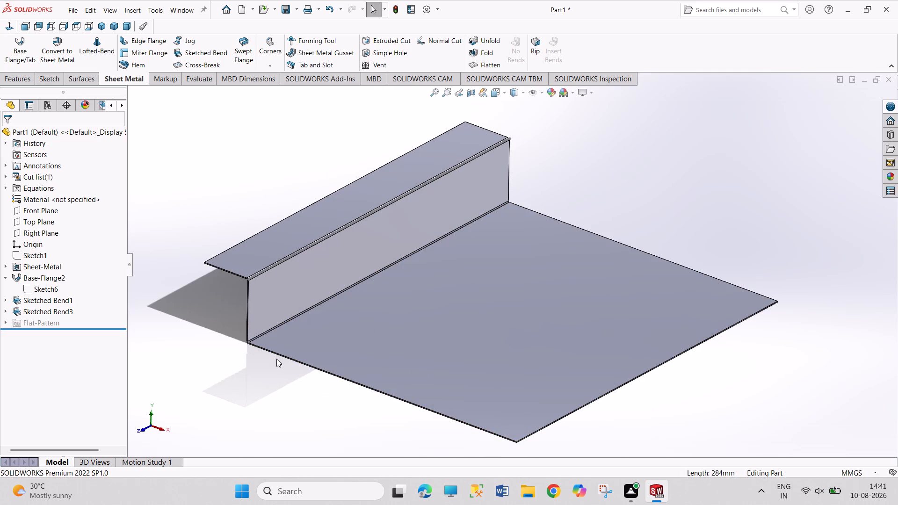
middle_click_drag(275, 358, 242, 350)
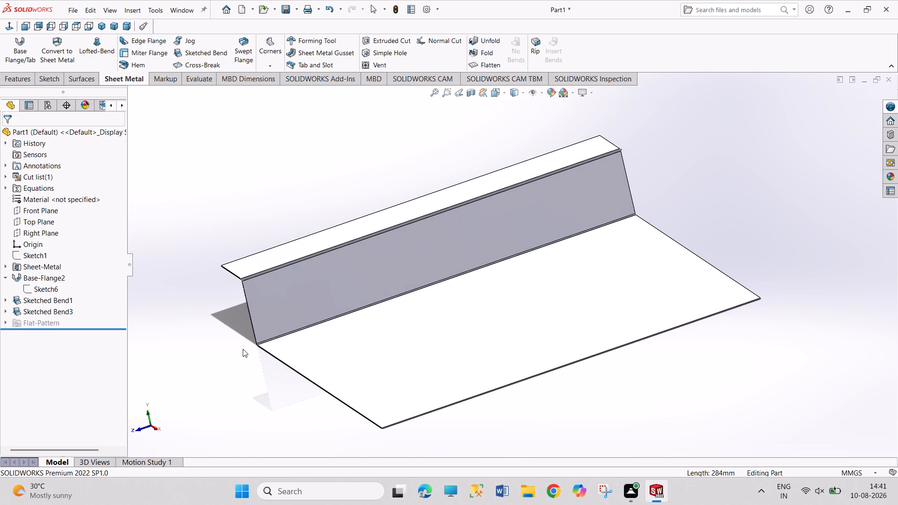
left_click(327, 349)
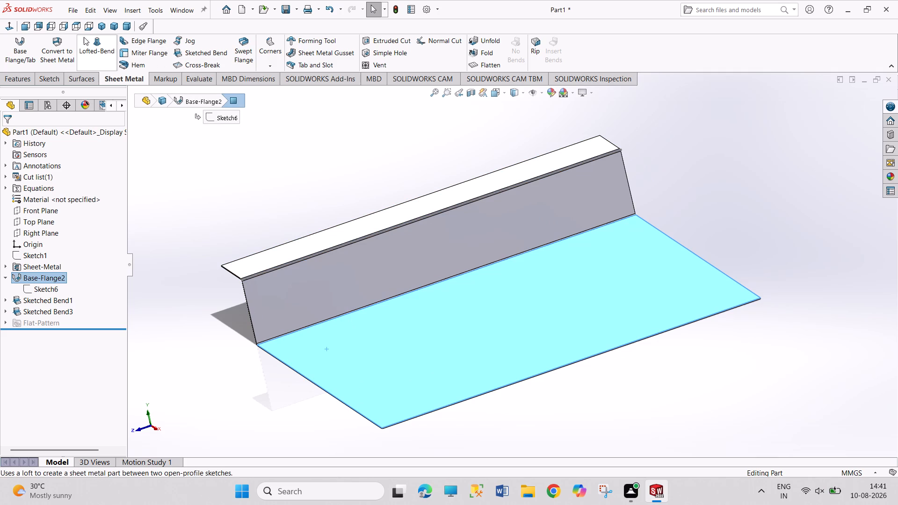
left_click(213, 50)
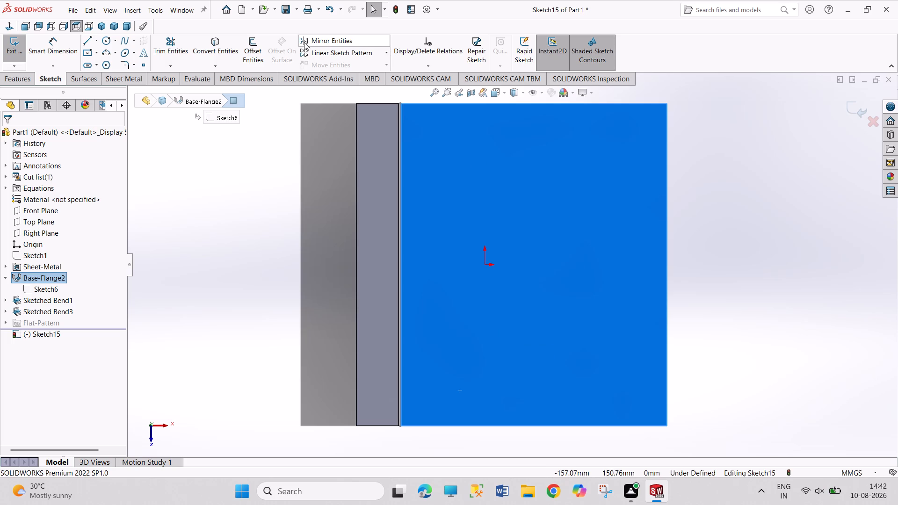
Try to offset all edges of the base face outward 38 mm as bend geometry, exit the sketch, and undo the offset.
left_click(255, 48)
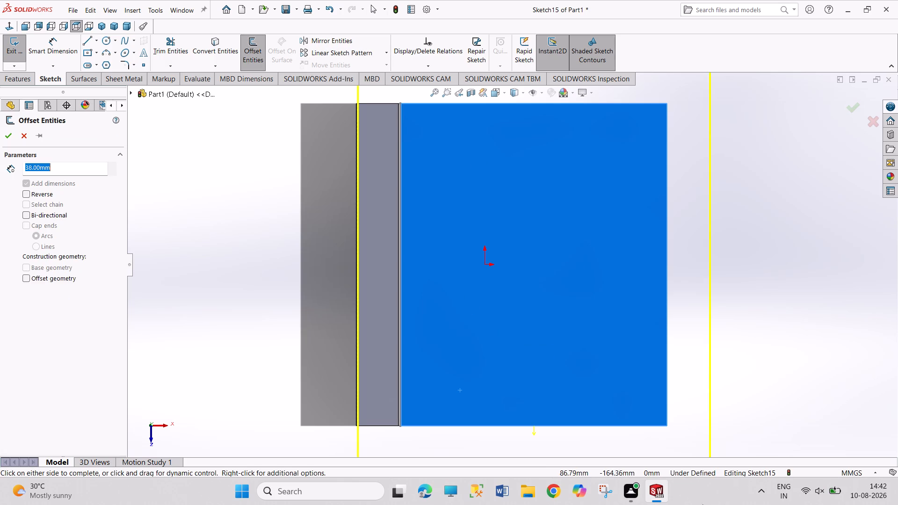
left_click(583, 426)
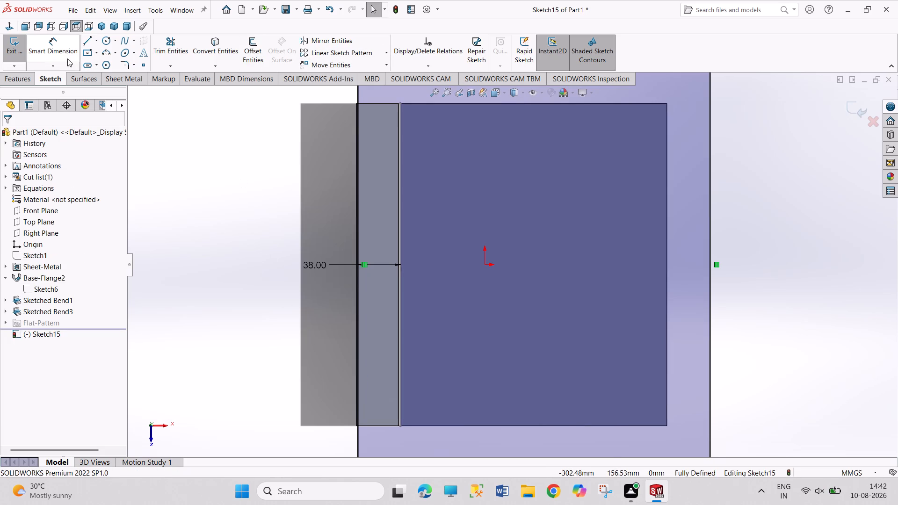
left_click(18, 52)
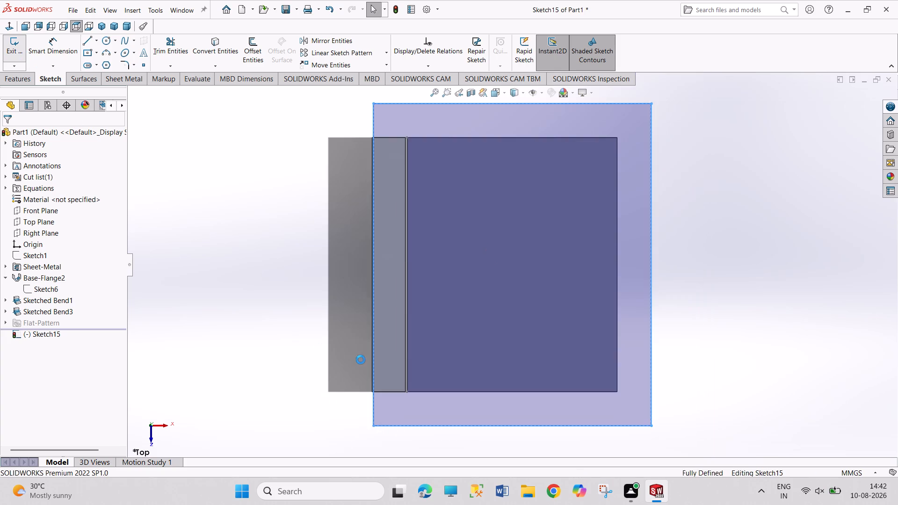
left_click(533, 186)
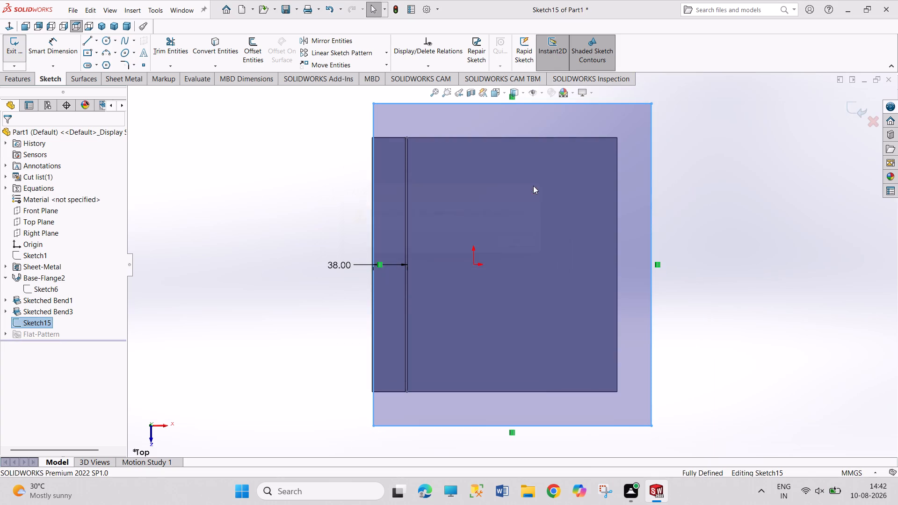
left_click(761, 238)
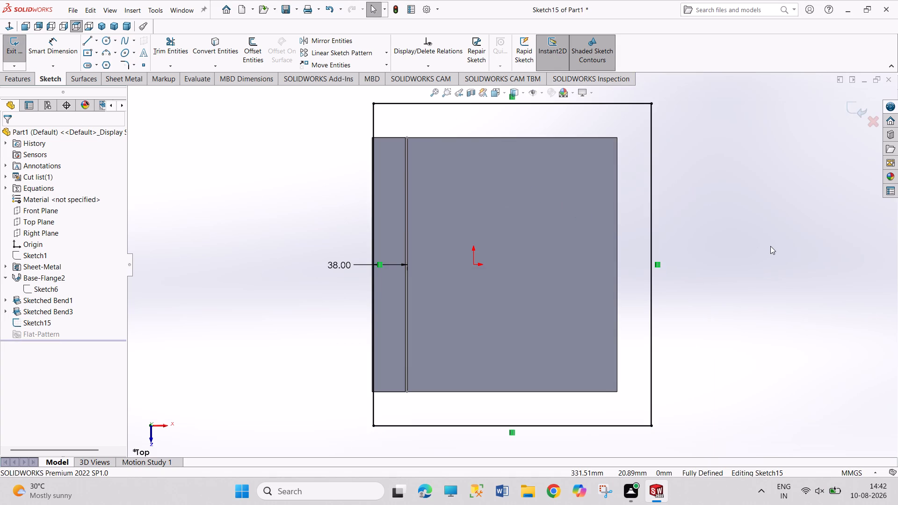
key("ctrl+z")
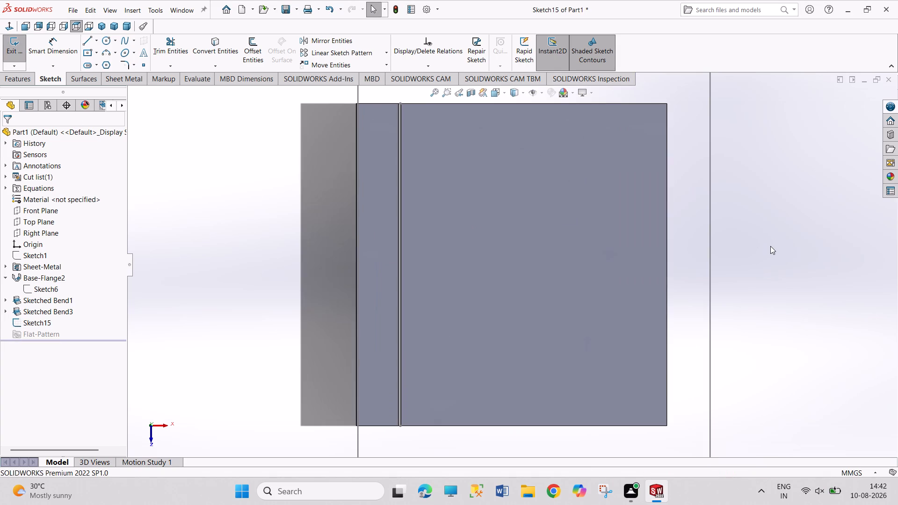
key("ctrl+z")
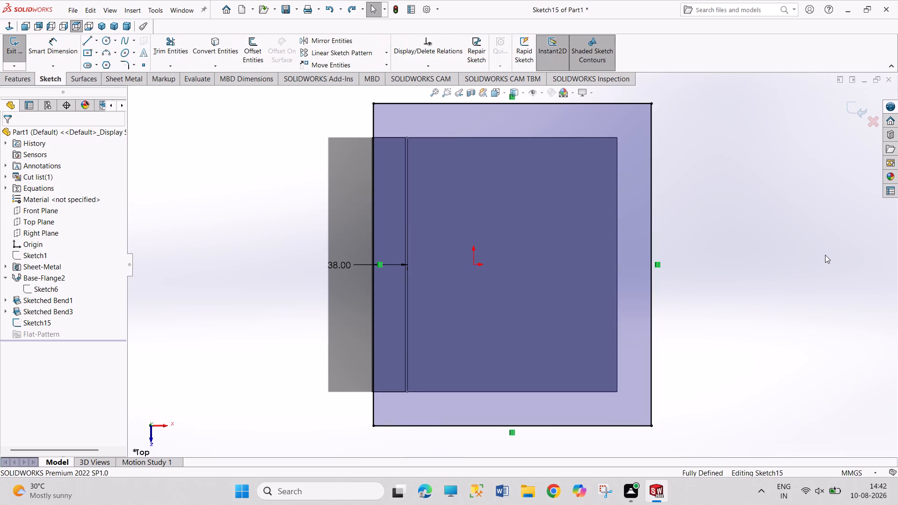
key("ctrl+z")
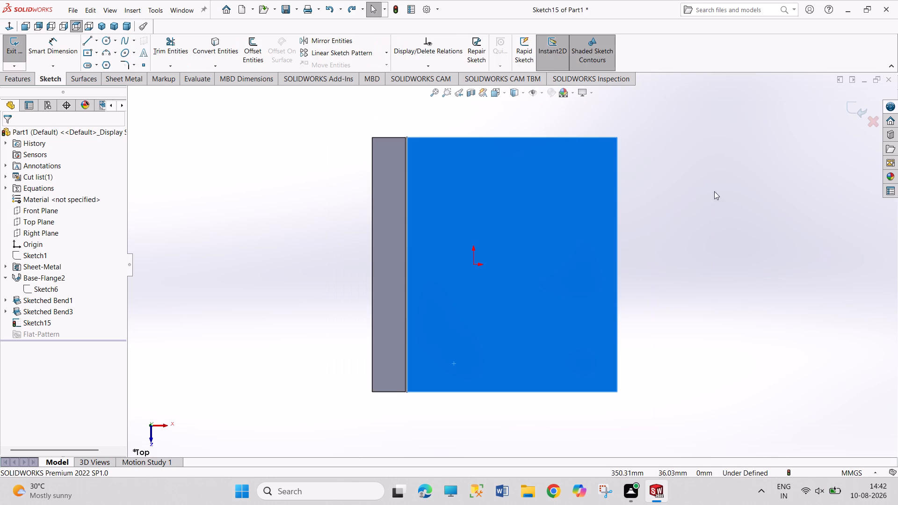
Offset the base face's front edge inward by 84 mm (38+46) to form a bend line, and exit the sketch.
middle_click_drag(498, 419, 479, 348)
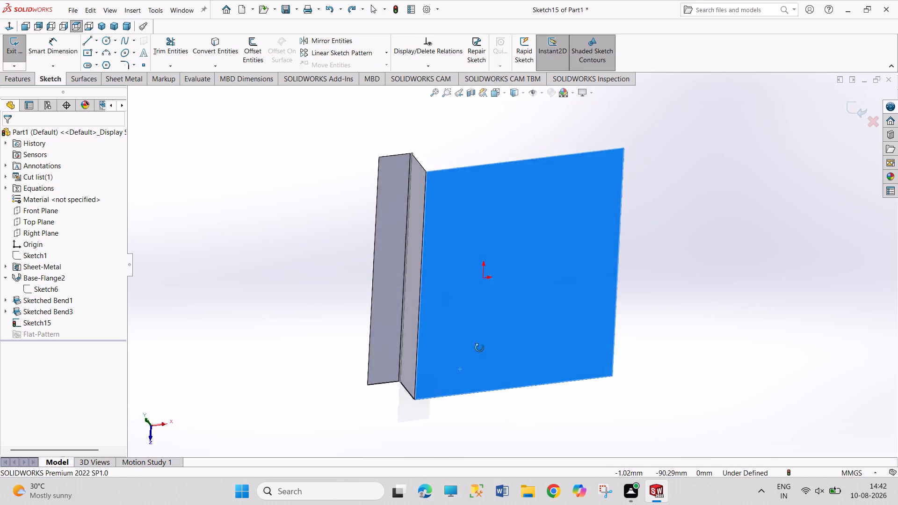
middle_click_drag(479, 348, 495, 312)
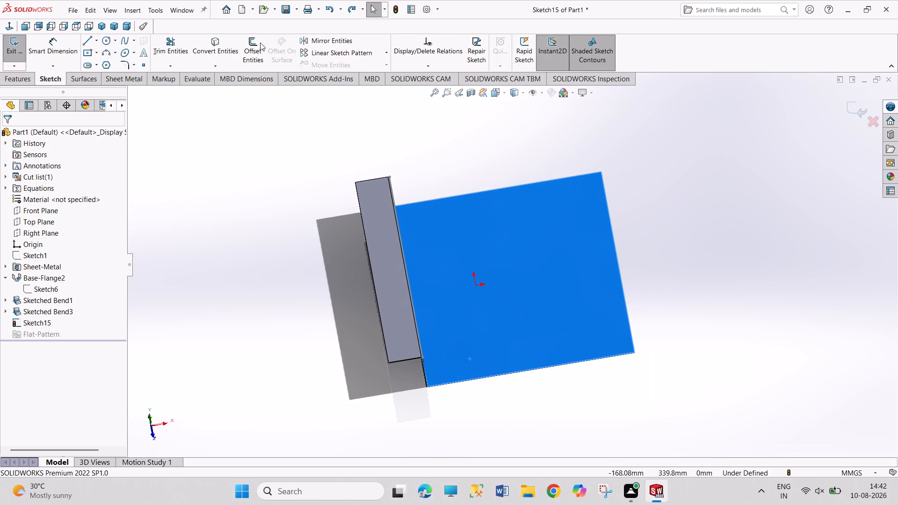
left_click(239, 180)
left_click(249, 55)
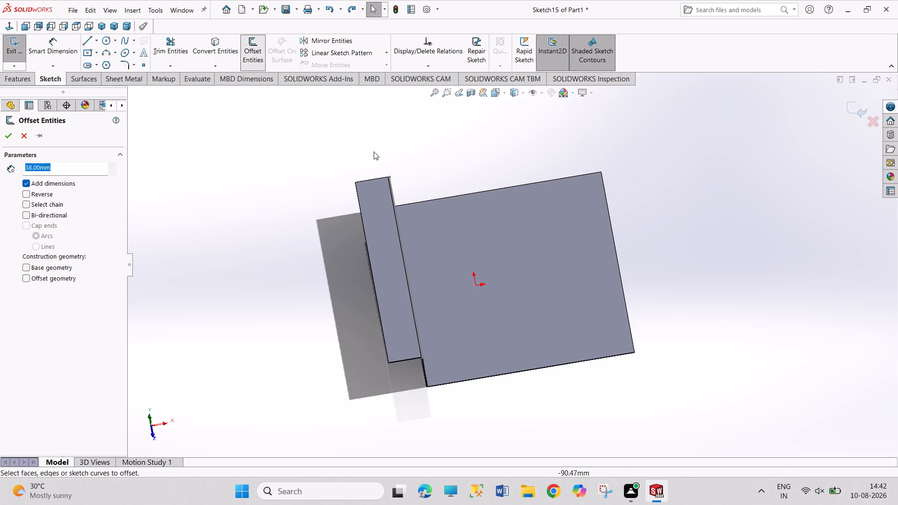
left_click(529, 369)
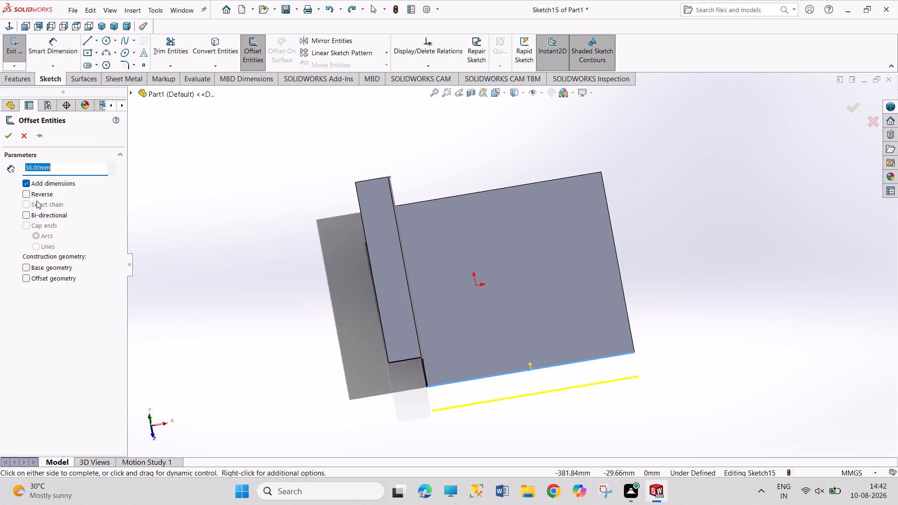
left_click(34, 193)
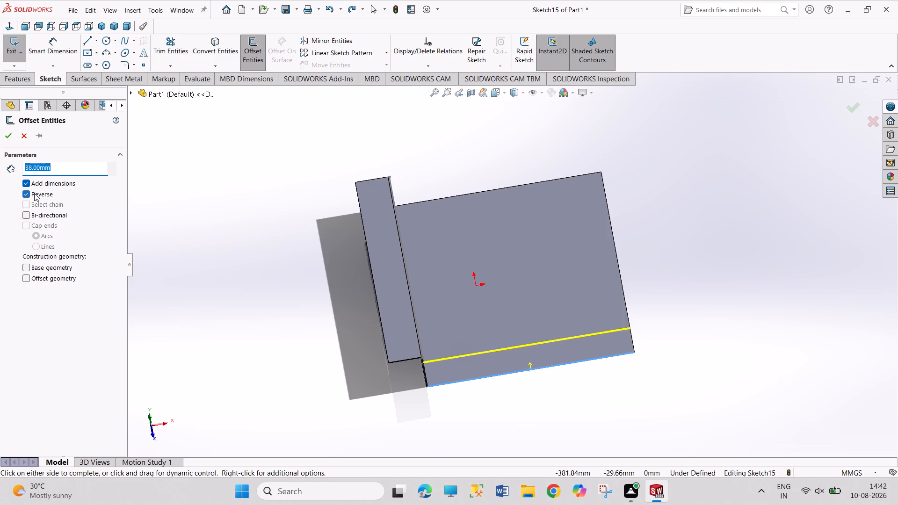
left_click(31, 166)
key("plus")
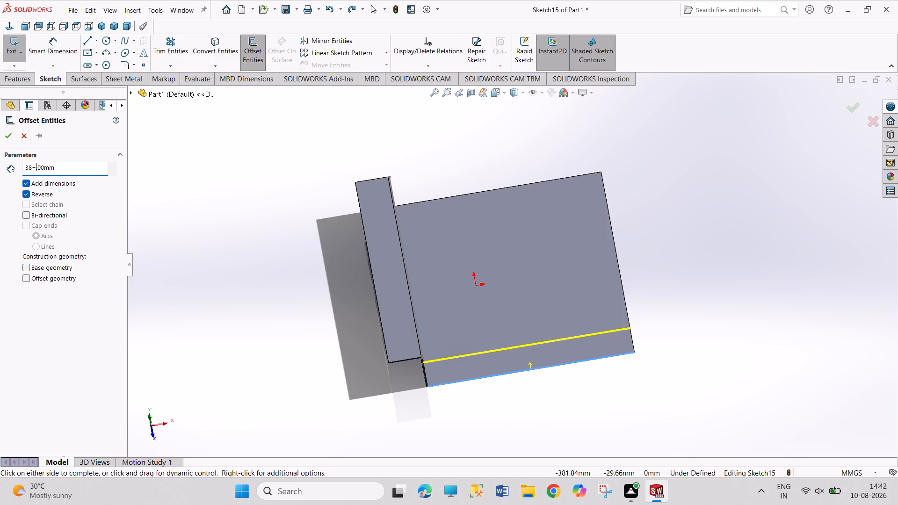
type("46")
key("Return")
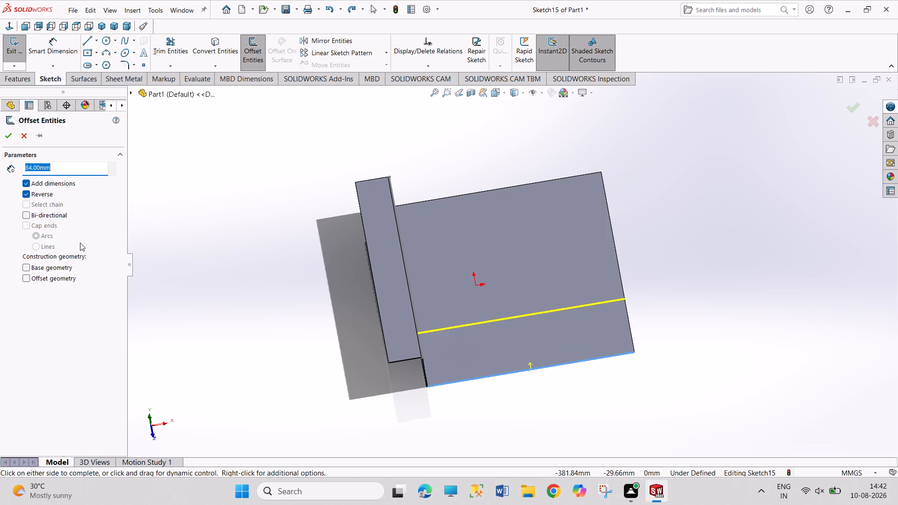
left_click(7, 134)
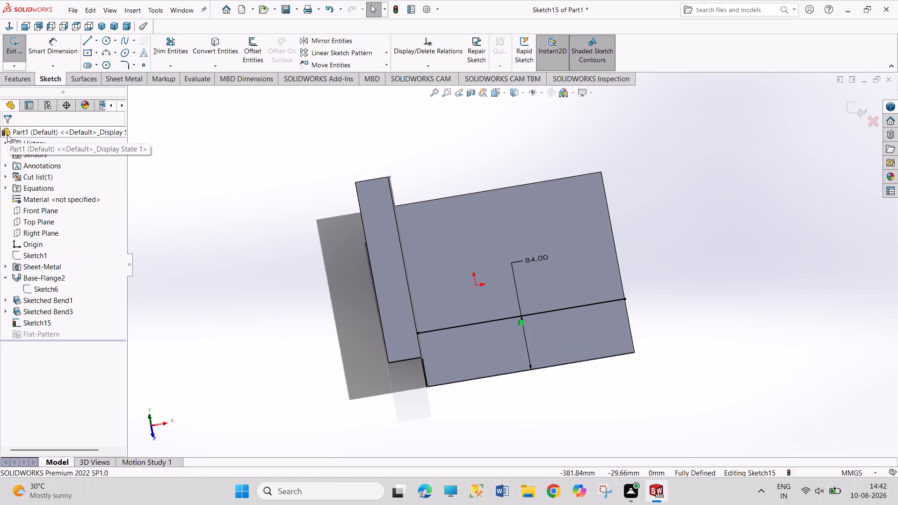
left_click(15, 51)
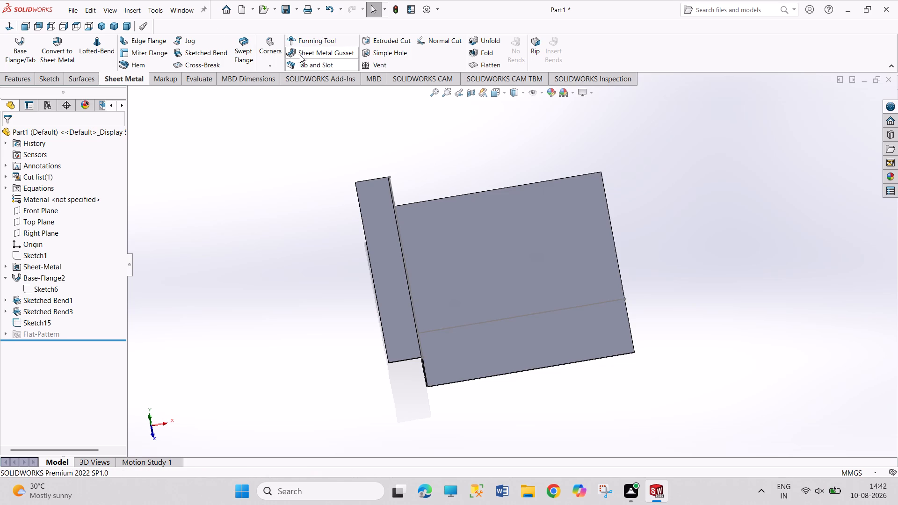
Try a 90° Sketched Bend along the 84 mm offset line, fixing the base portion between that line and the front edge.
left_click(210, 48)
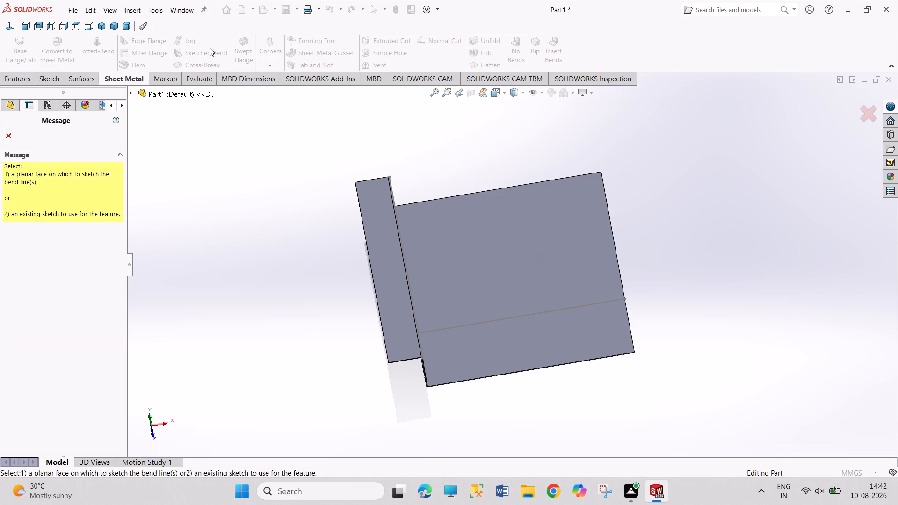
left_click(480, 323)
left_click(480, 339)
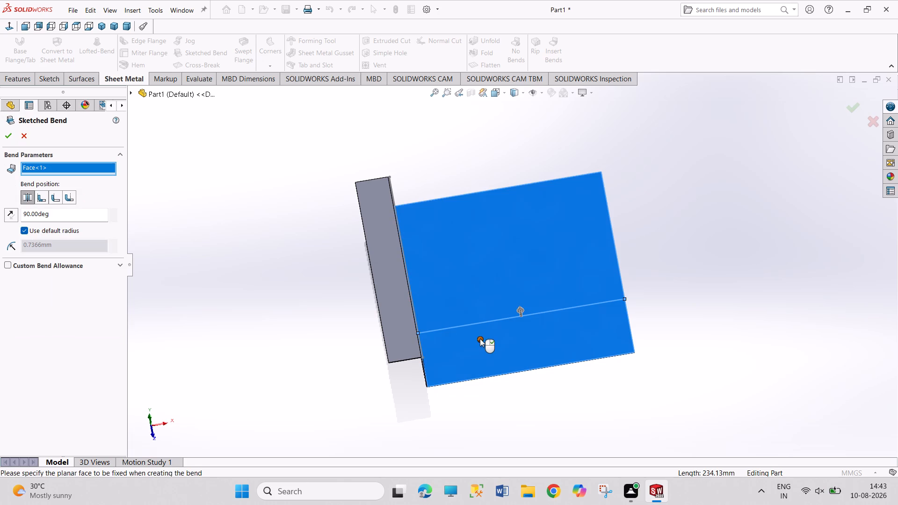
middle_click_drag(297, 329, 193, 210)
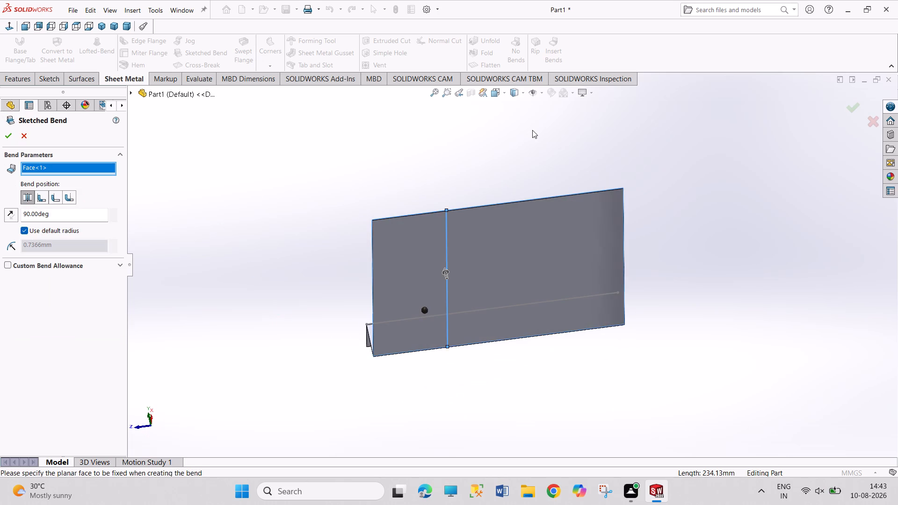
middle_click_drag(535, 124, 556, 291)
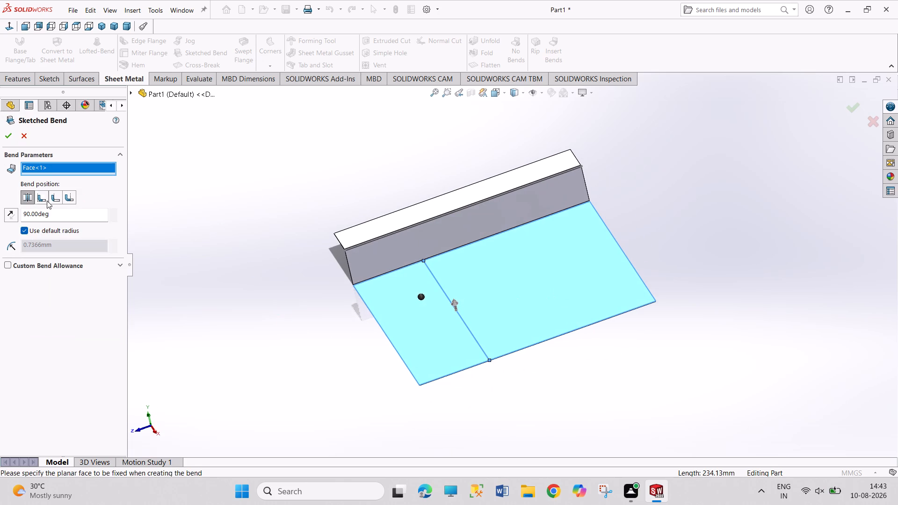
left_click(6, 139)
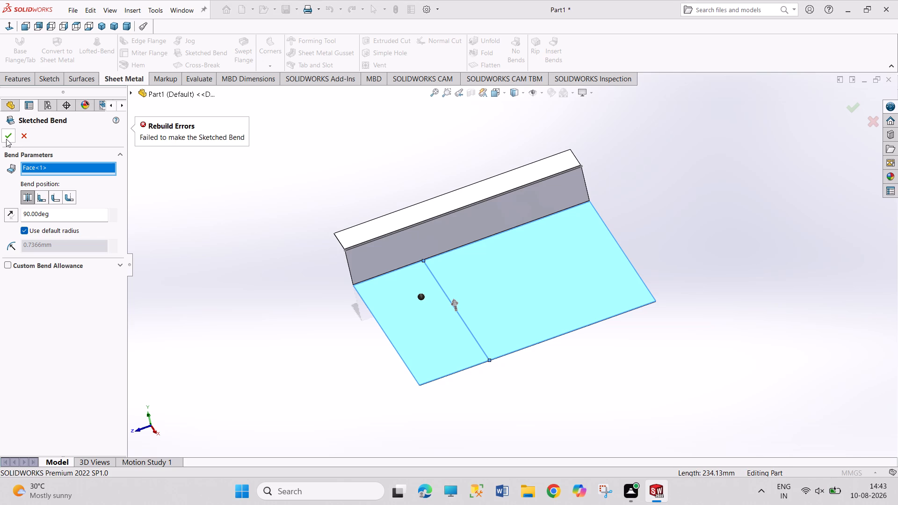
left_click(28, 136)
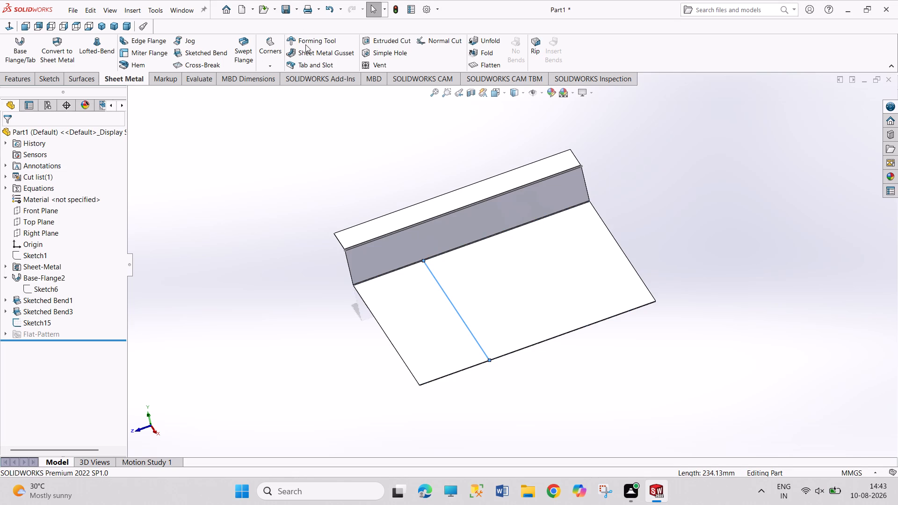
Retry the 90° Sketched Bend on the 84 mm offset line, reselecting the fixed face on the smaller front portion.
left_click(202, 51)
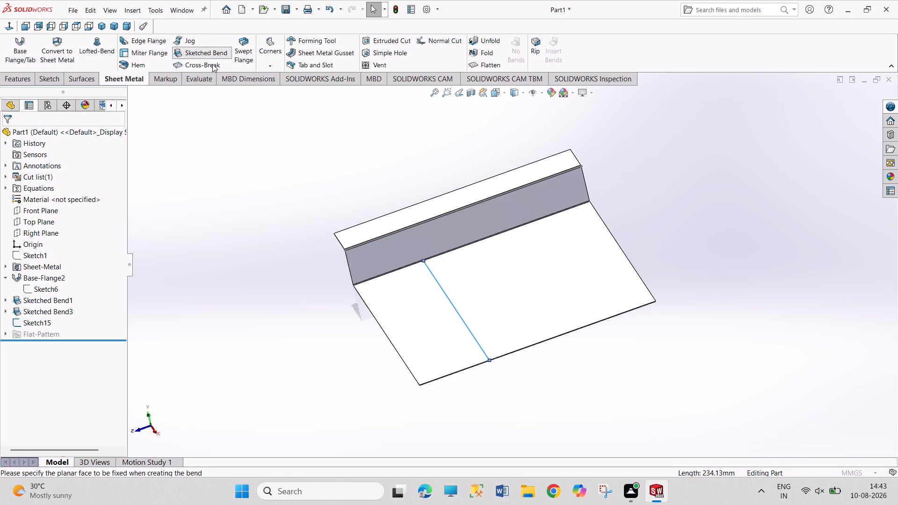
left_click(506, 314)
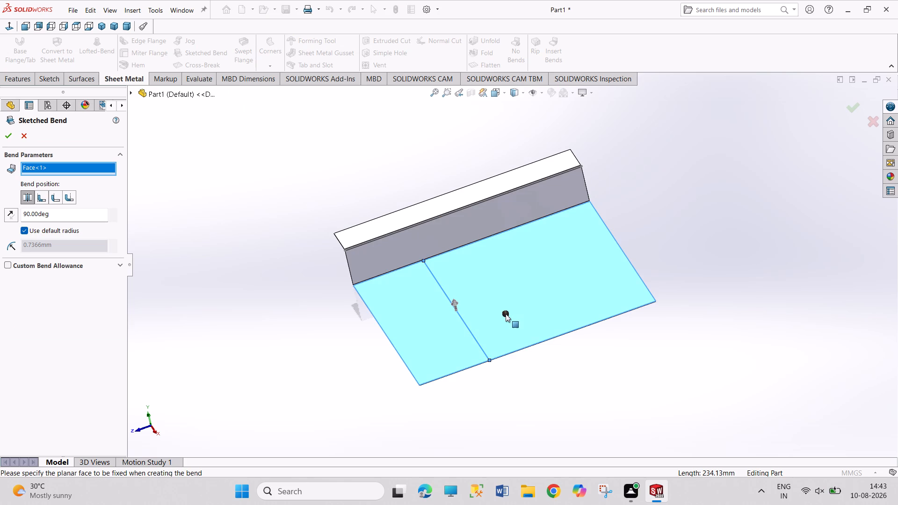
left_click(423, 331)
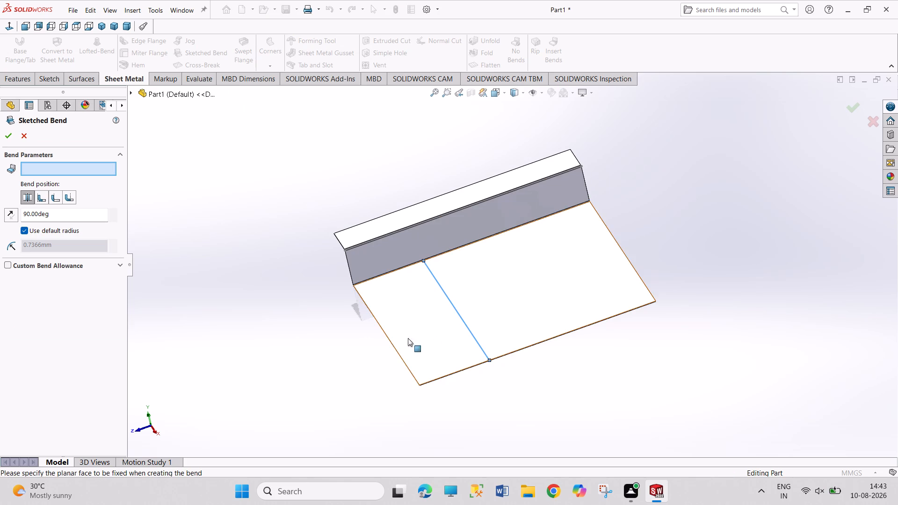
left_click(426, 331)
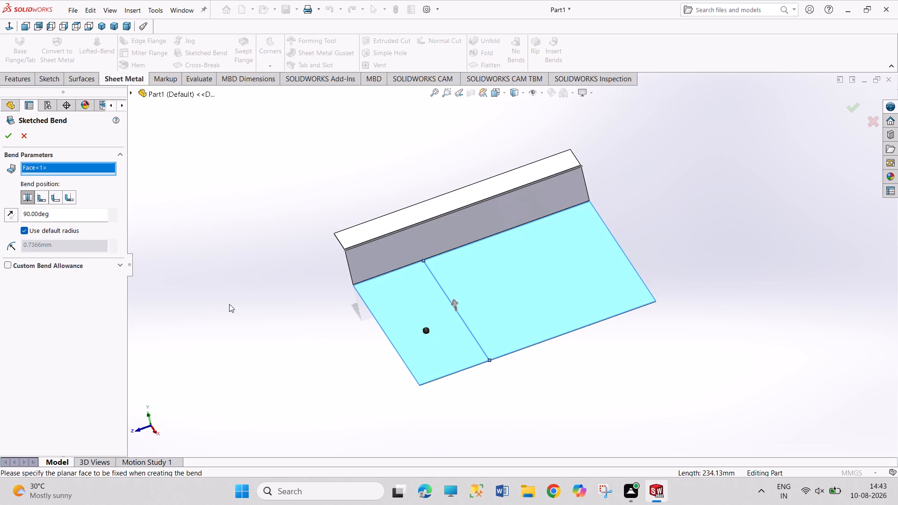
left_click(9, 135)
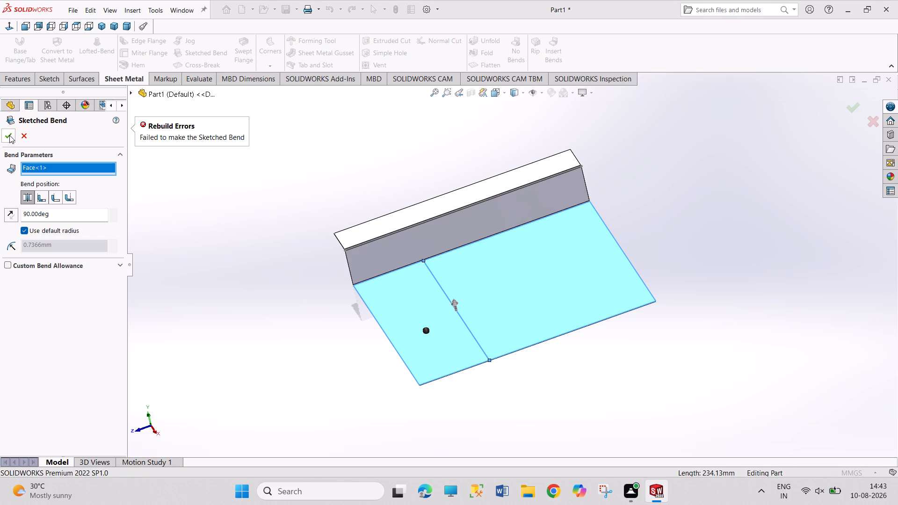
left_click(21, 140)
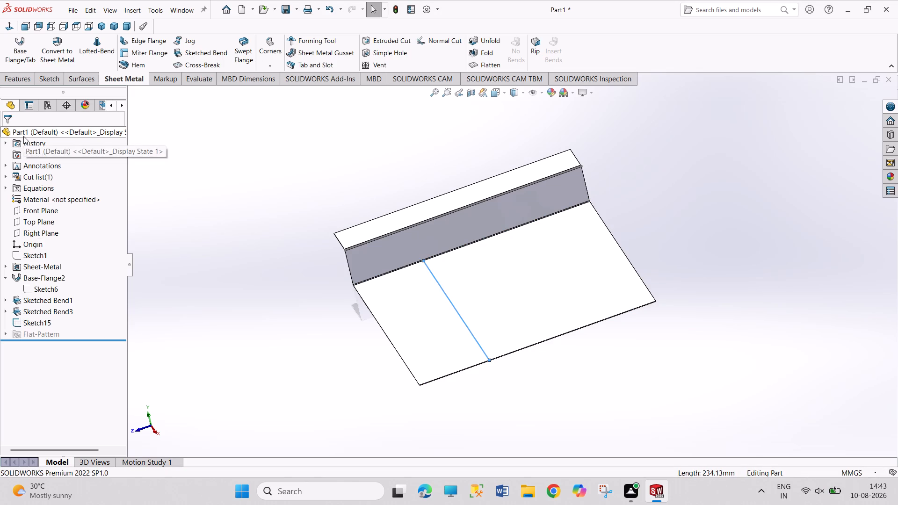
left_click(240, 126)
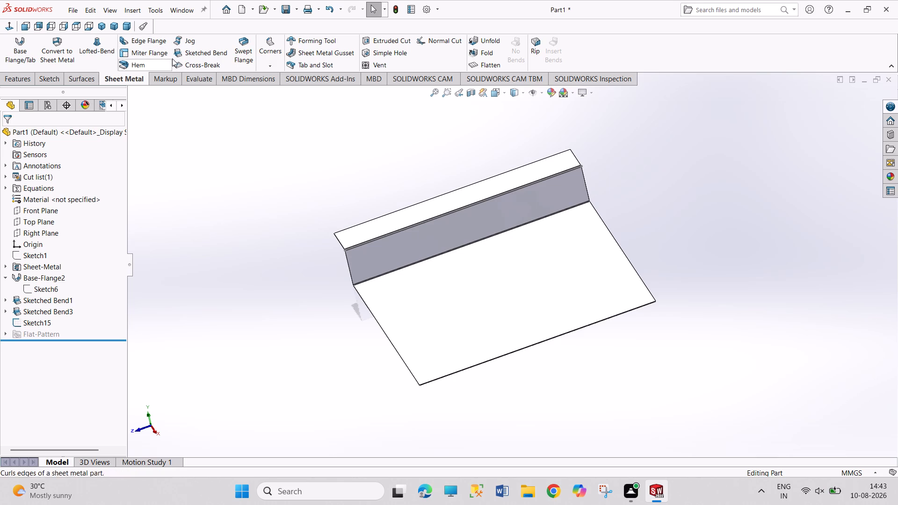
Start a new Sketched Bend on the base face and offset its front edge inward by 84 mm as the bend line.
left_click(219, 57)
left_click(450, 326)
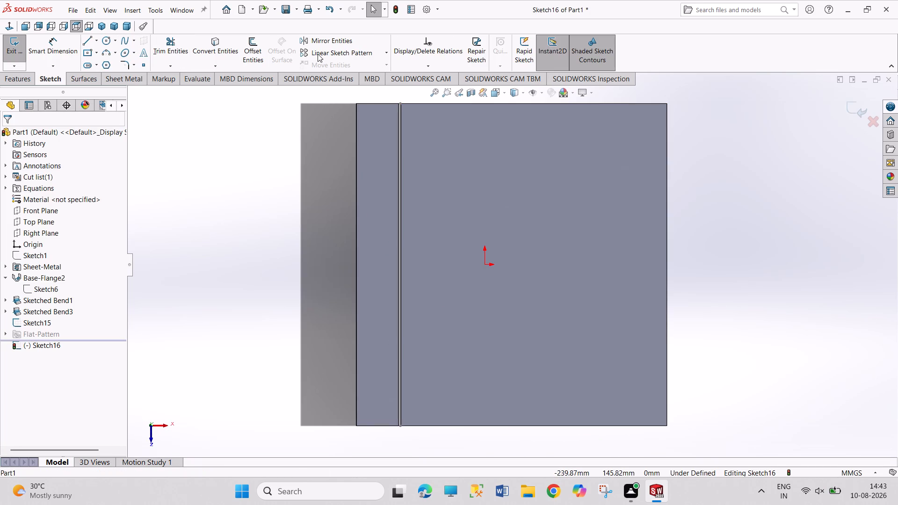
left_click(241, 58)
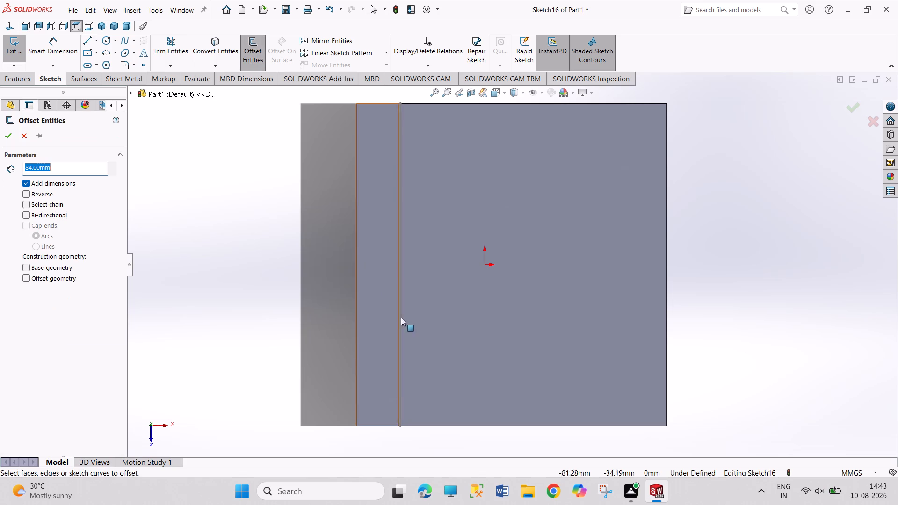
left_click(474, 426)
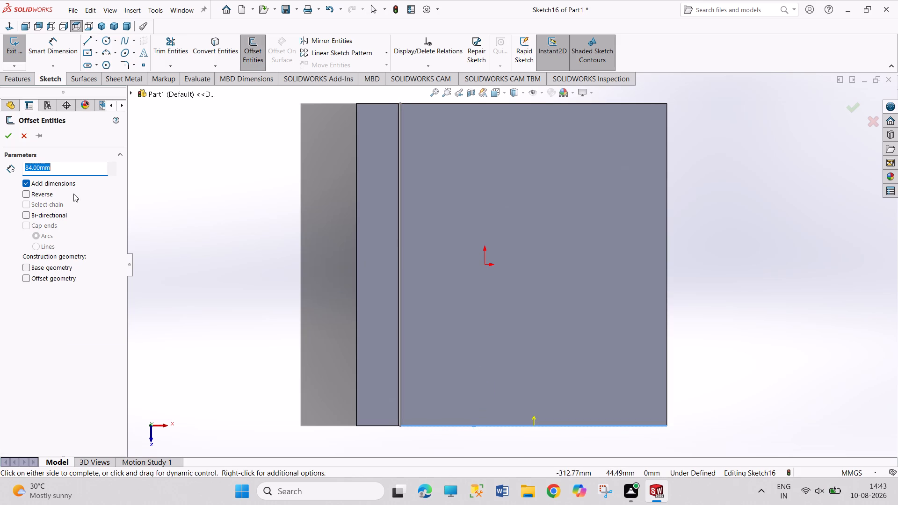
left_click(47, 195)
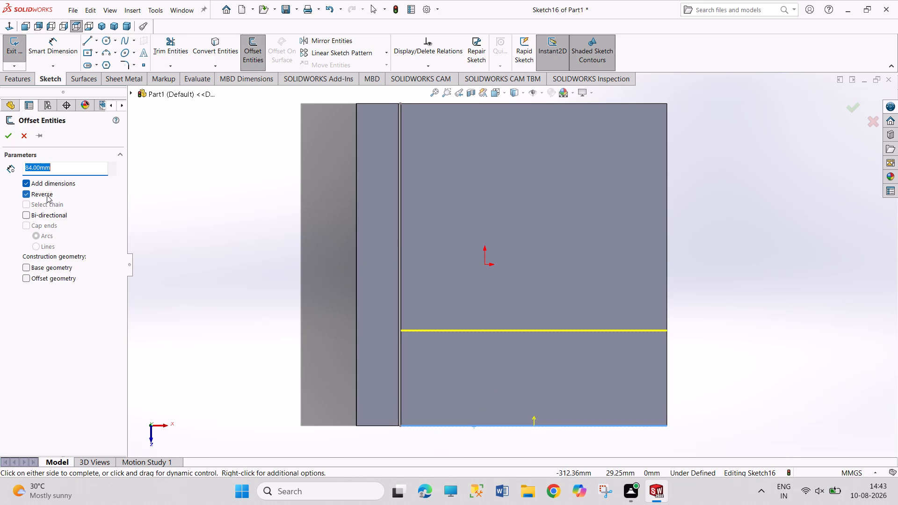
left_click(15, 134)
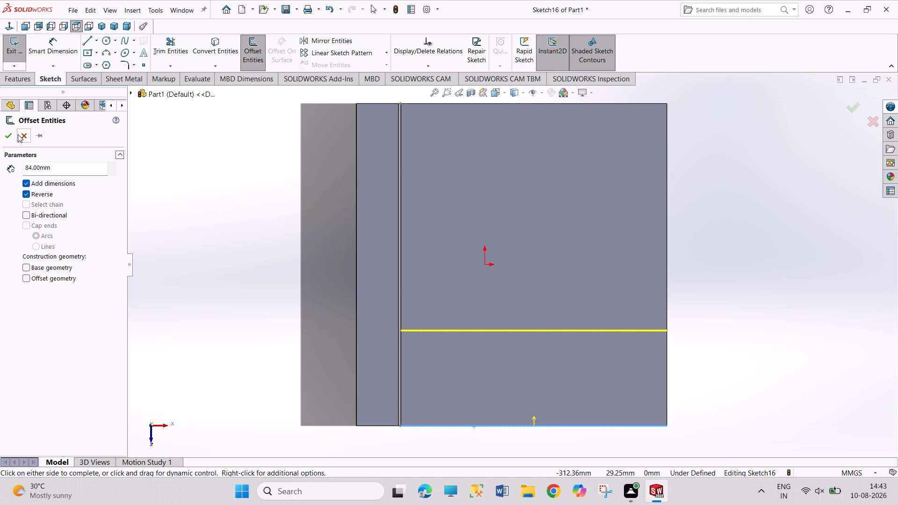
left_click(8, 131)
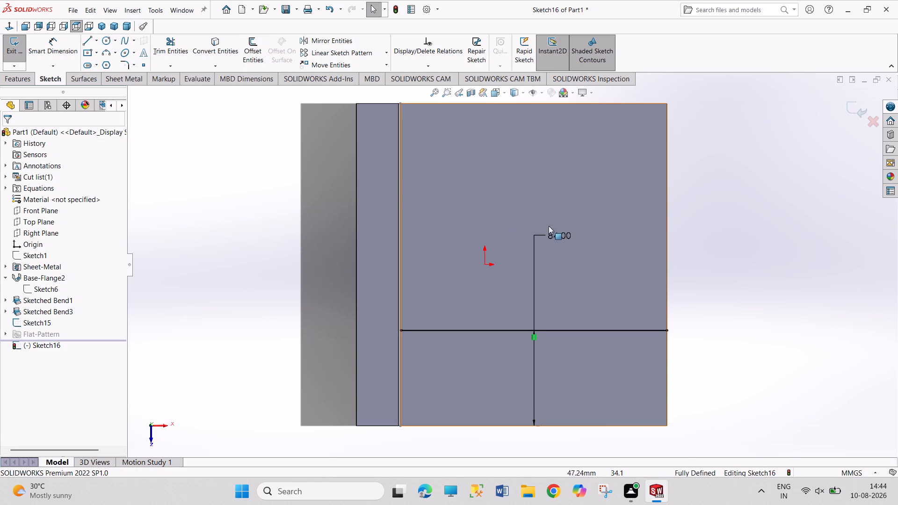
Set the new bend line's offset dimension to 46 mm and exit the bend-line sketch.
double_click(559, 236)
left_click_drag(569, 235, 566, 235)
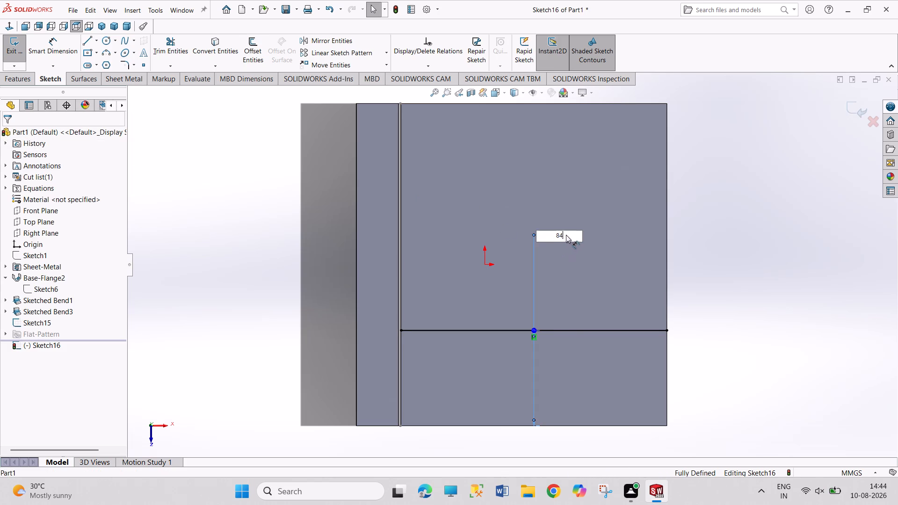
left_click_drag(566, 235, 539, 231)
type("46")
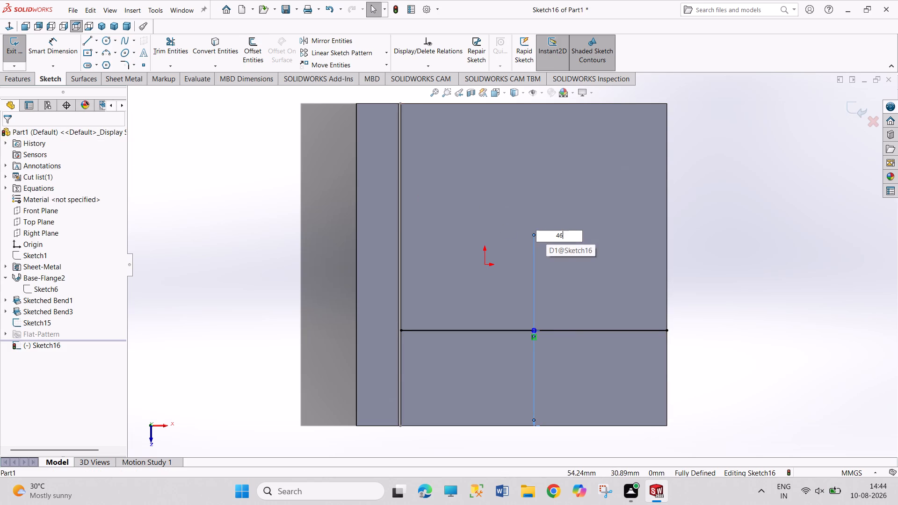
key("Return")
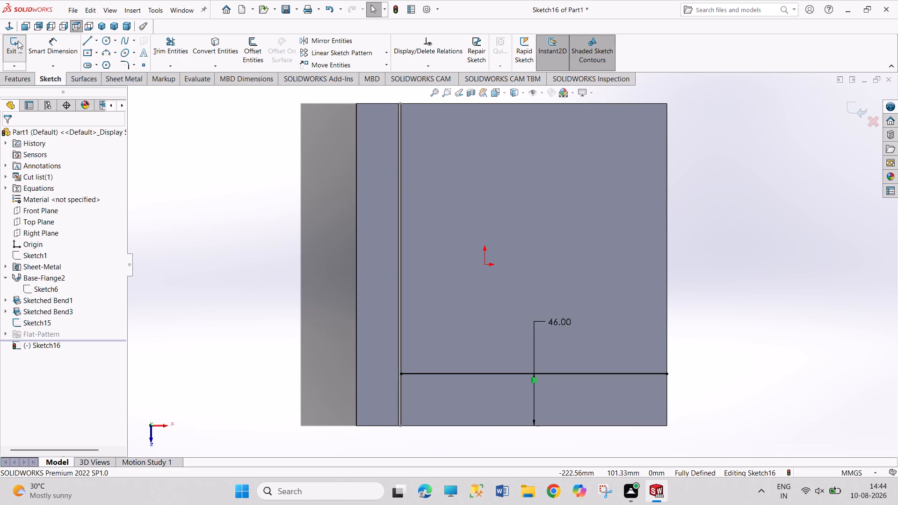
left_click(18, 41)
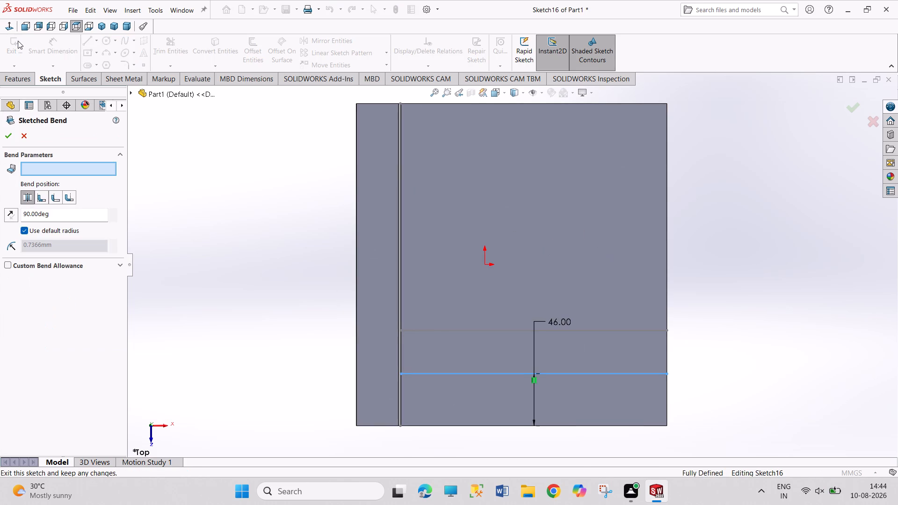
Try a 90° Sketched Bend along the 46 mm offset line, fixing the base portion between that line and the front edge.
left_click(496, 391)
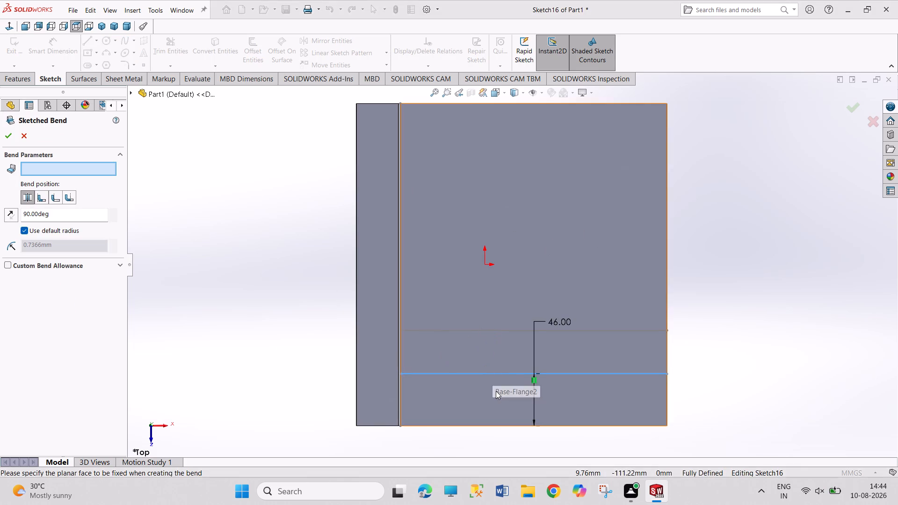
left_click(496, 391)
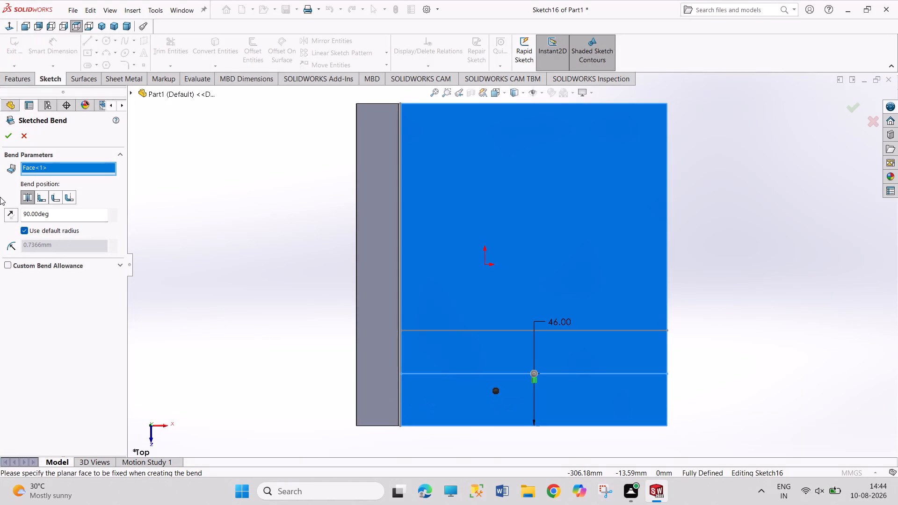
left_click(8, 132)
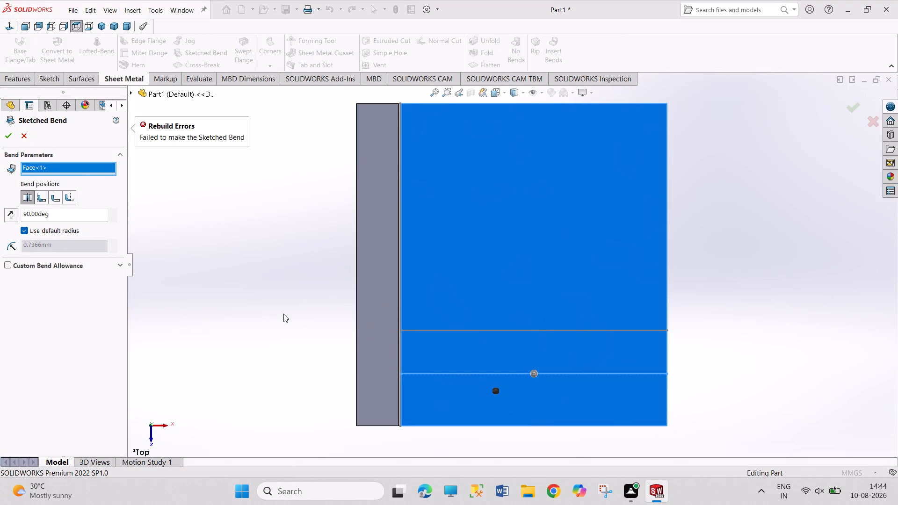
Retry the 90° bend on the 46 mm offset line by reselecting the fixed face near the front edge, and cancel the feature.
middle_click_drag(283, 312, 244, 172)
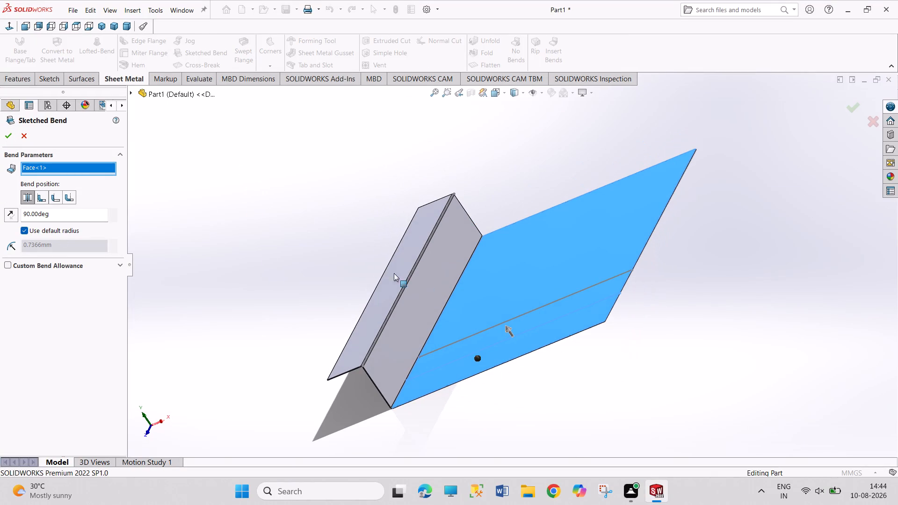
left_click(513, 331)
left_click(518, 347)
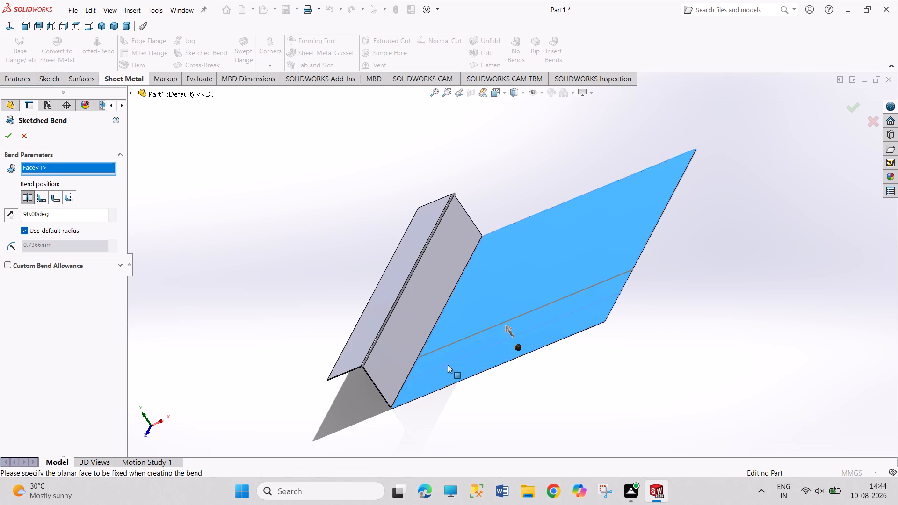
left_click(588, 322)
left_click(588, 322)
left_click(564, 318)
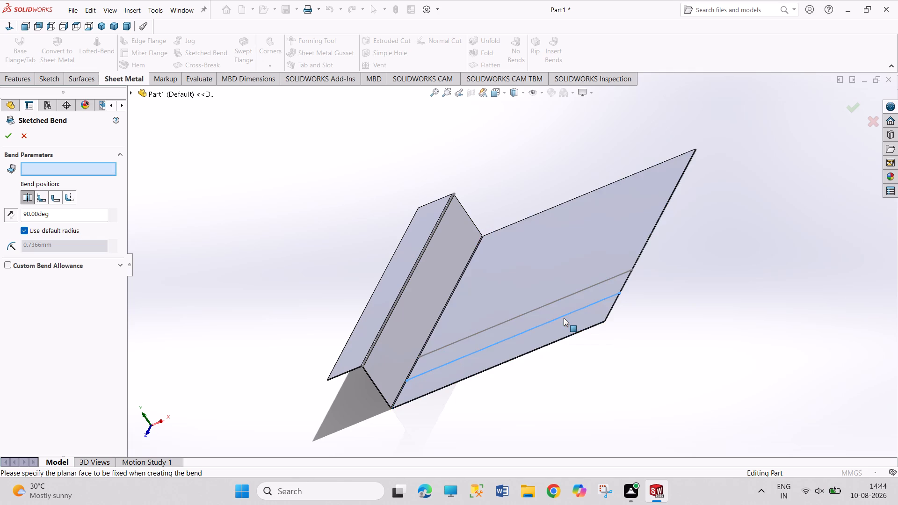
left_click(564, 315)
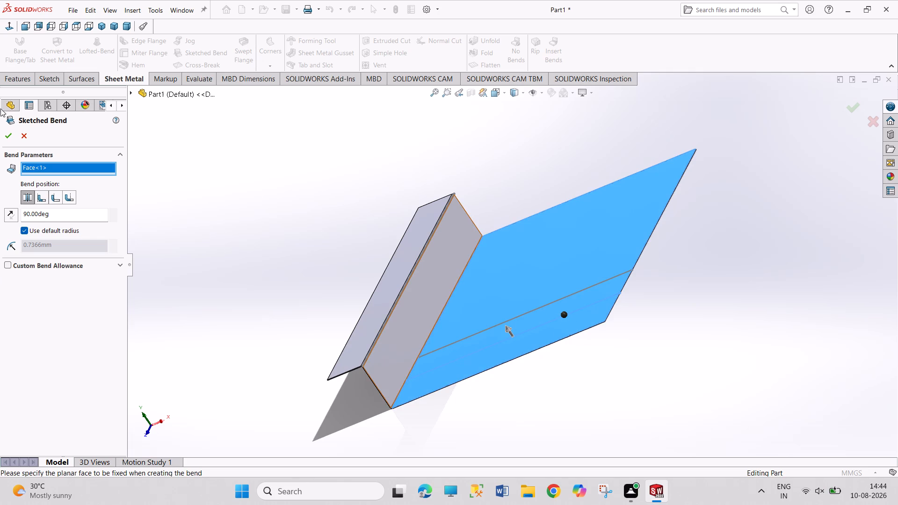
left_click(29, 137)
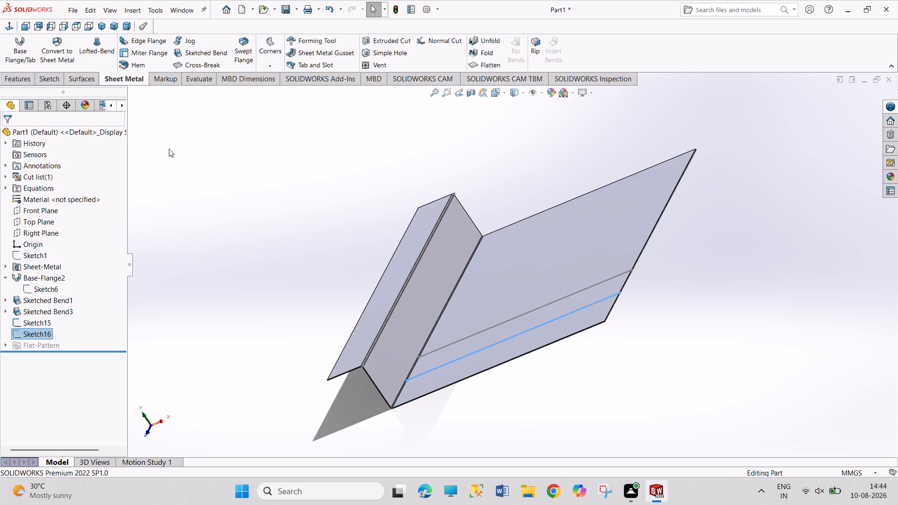
Undo both sketched bends and their offset bend lines, declining the derived-sketch deletion, back to the open bend-line sketch on the flat flange.
key("ctrl+z")
key("ctrl+z")
key("ctrl+z")
key("ctrl+z")
key("ctrl+z")
key("ctrl+z")
key("ctrl+z")
key("ctrl+z")
key("ctrl+z")
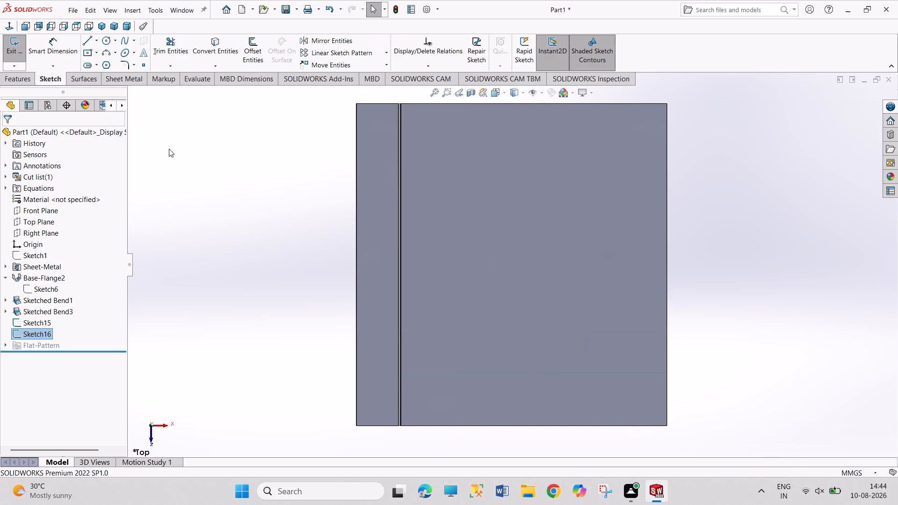
key("ctrl+z")
key("ctrl+z")
key("ctrl+z")
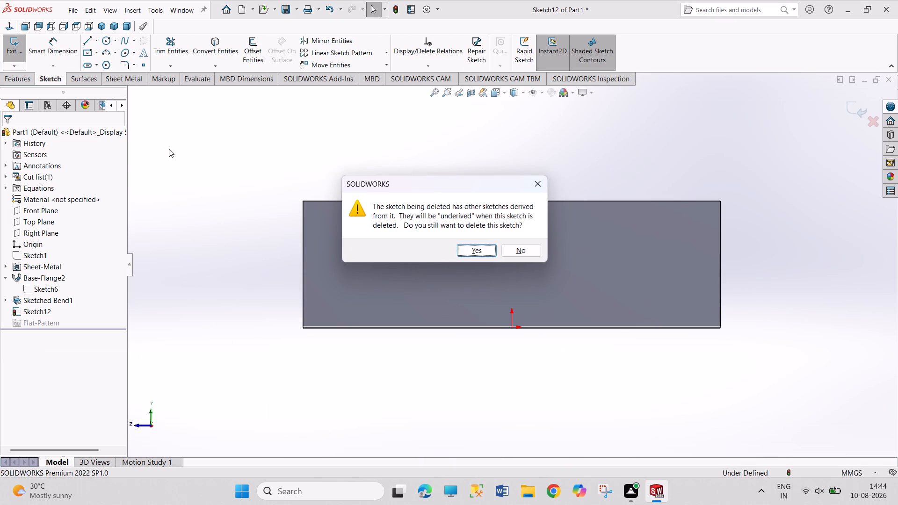
left_click(536, 251)
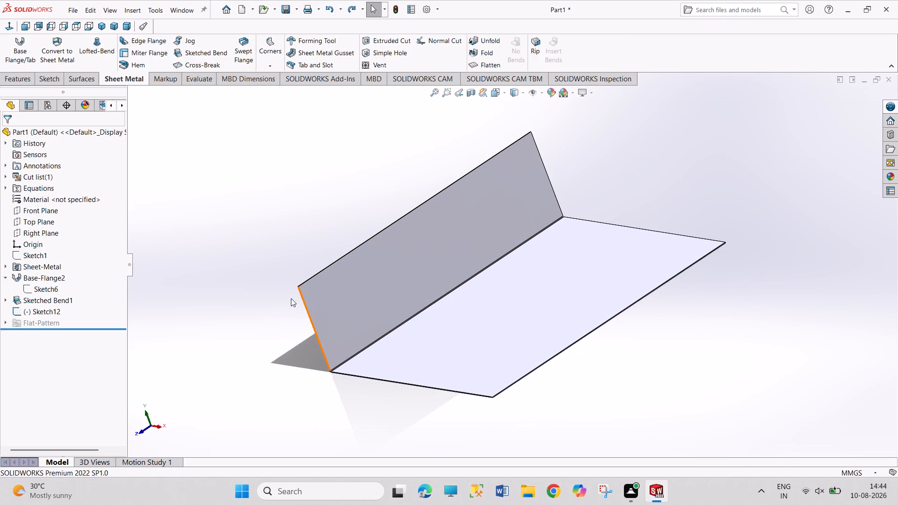
key("ctrl+z")
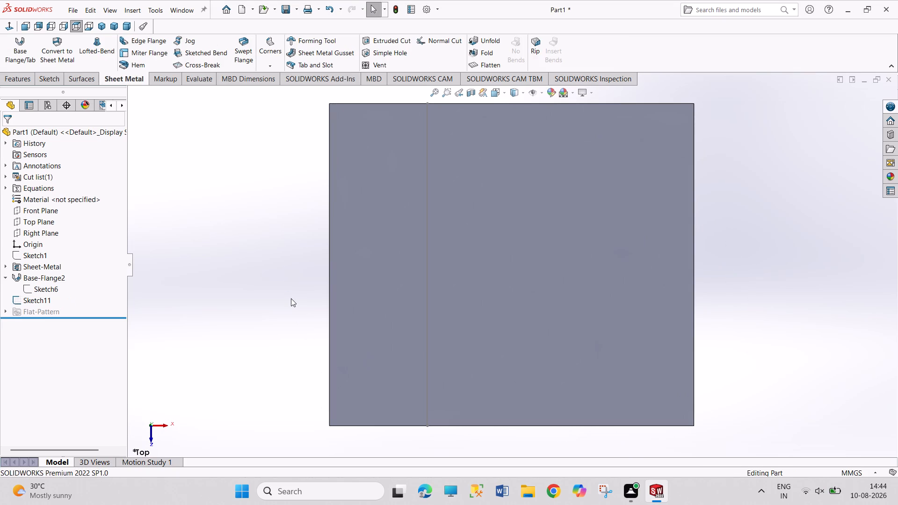
key("ctrl+z")
key("ctrl+z")
key("ctrl+z")
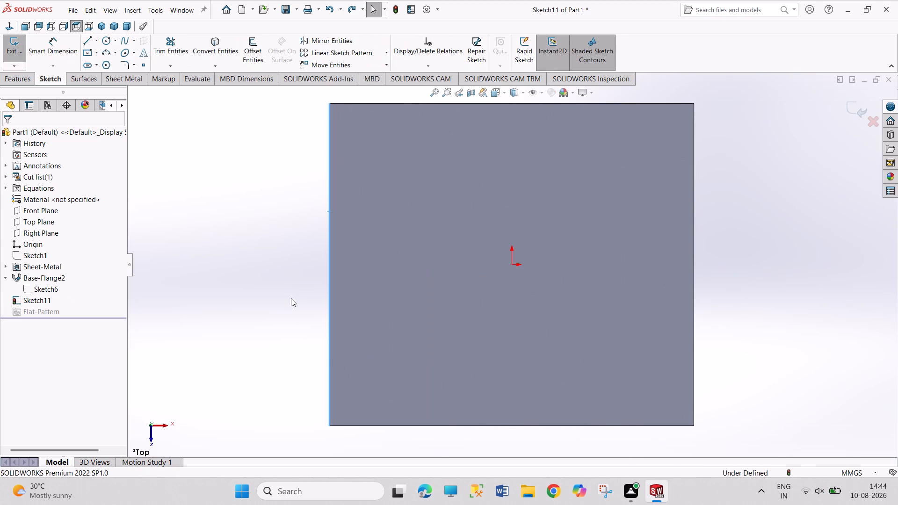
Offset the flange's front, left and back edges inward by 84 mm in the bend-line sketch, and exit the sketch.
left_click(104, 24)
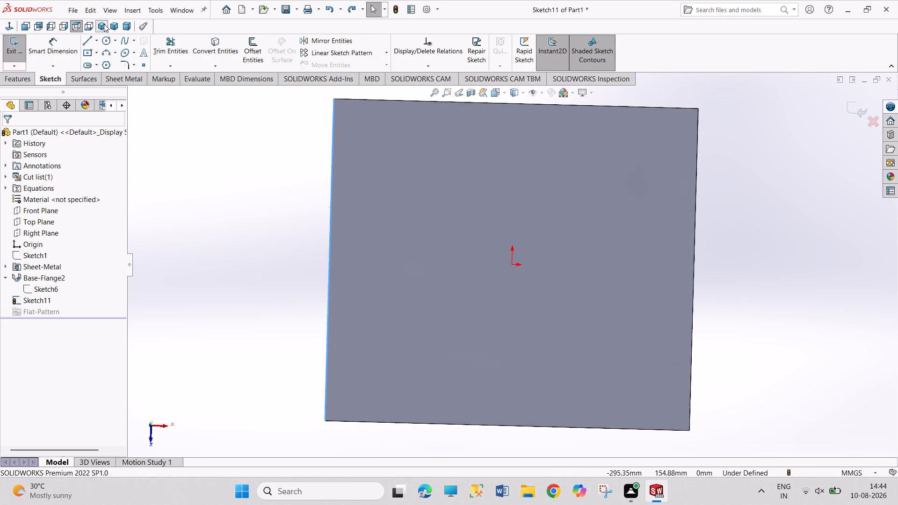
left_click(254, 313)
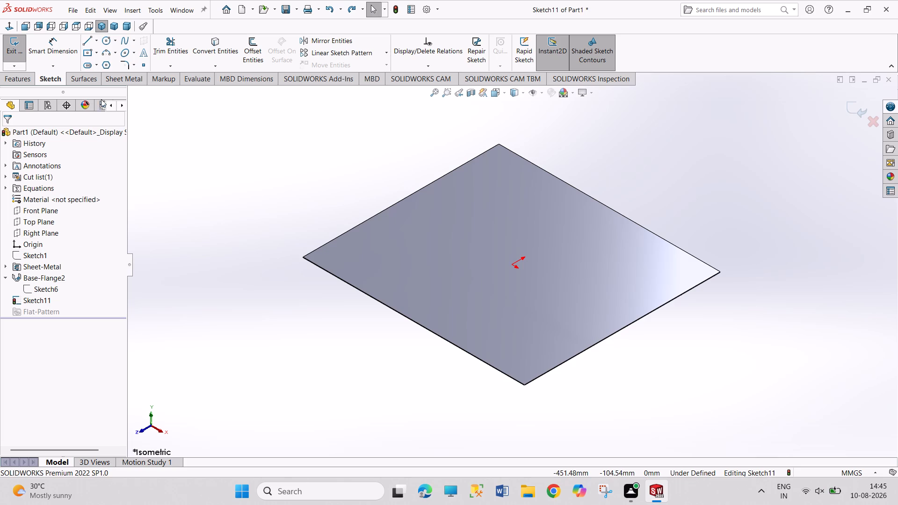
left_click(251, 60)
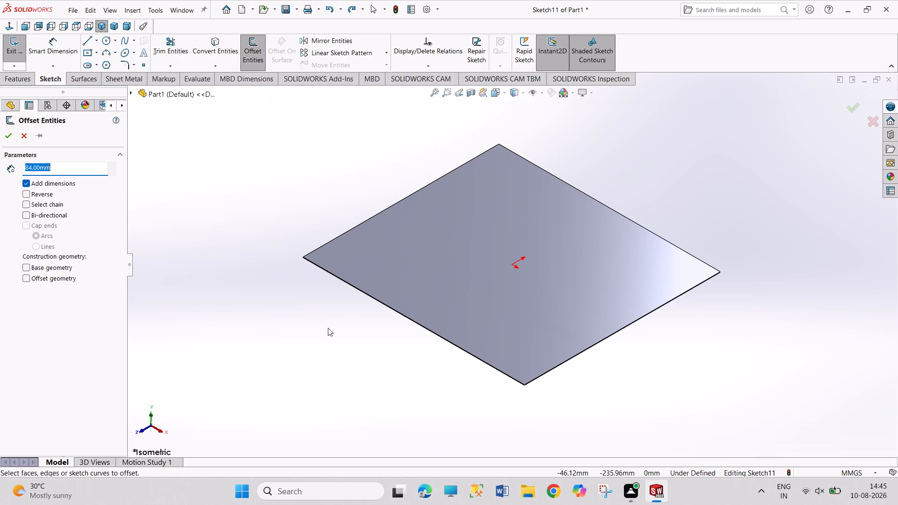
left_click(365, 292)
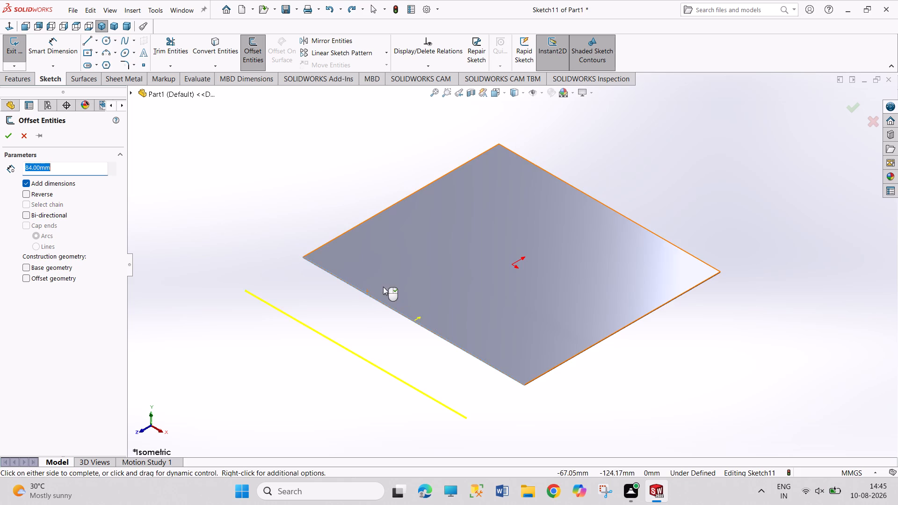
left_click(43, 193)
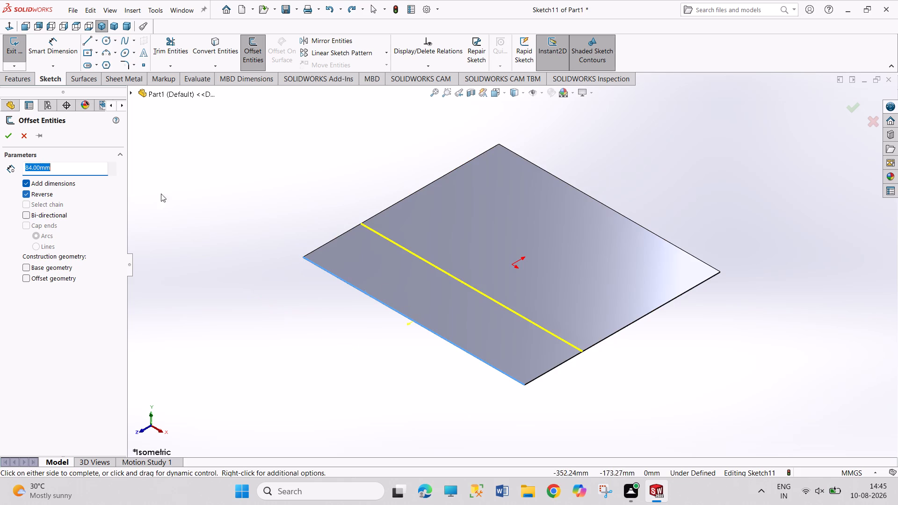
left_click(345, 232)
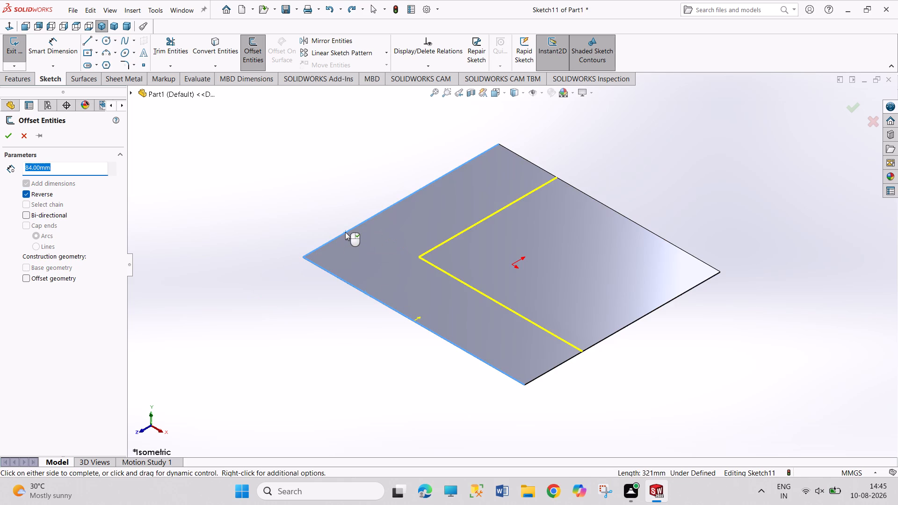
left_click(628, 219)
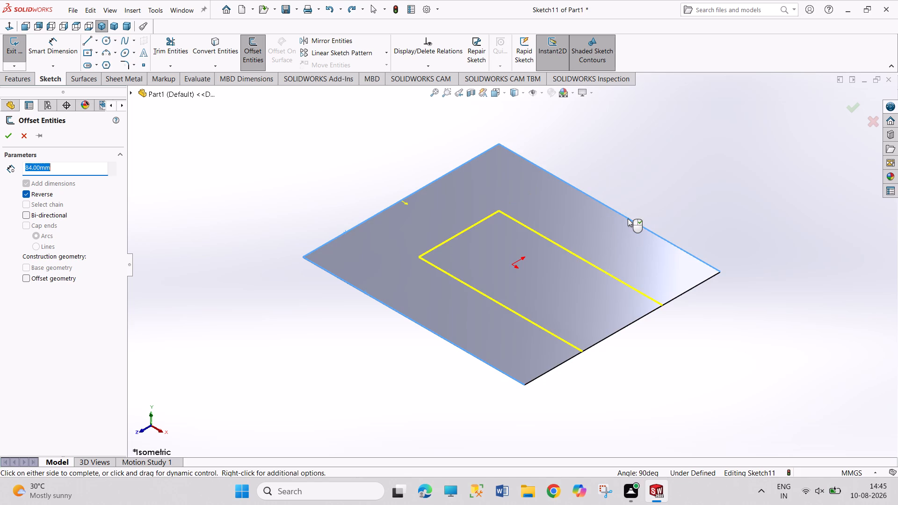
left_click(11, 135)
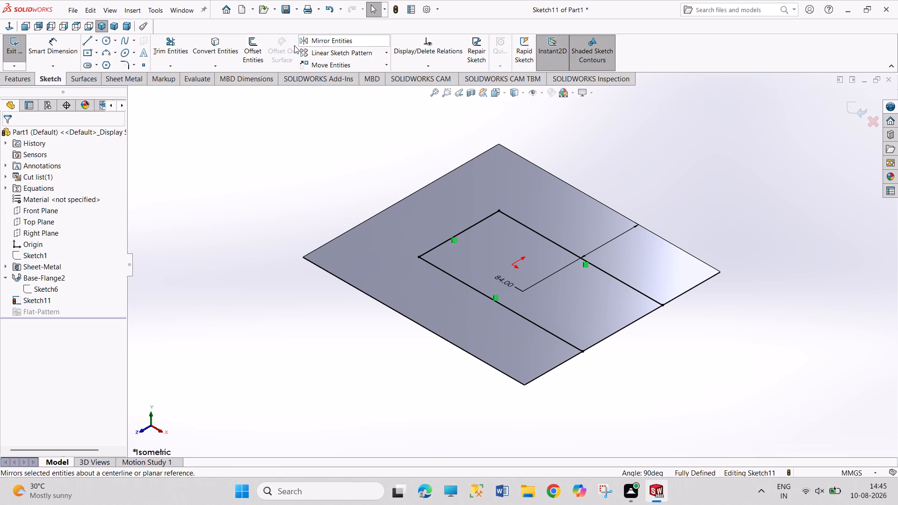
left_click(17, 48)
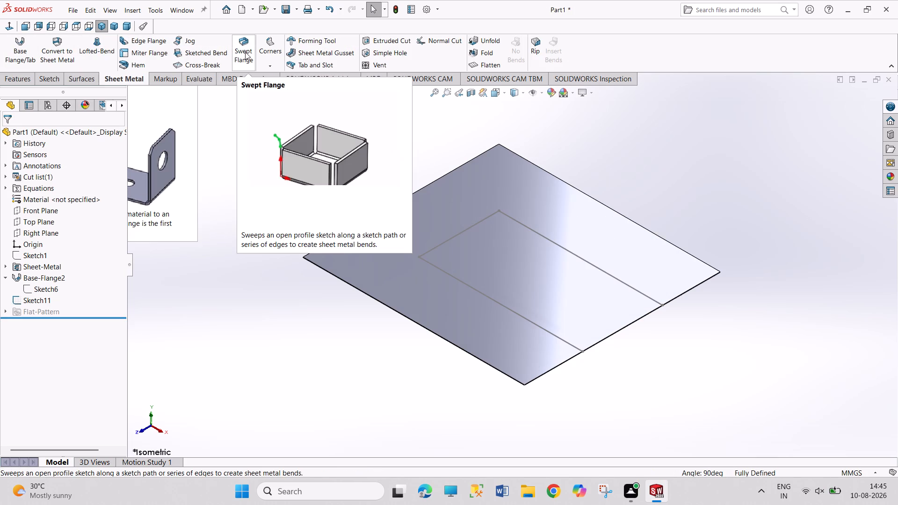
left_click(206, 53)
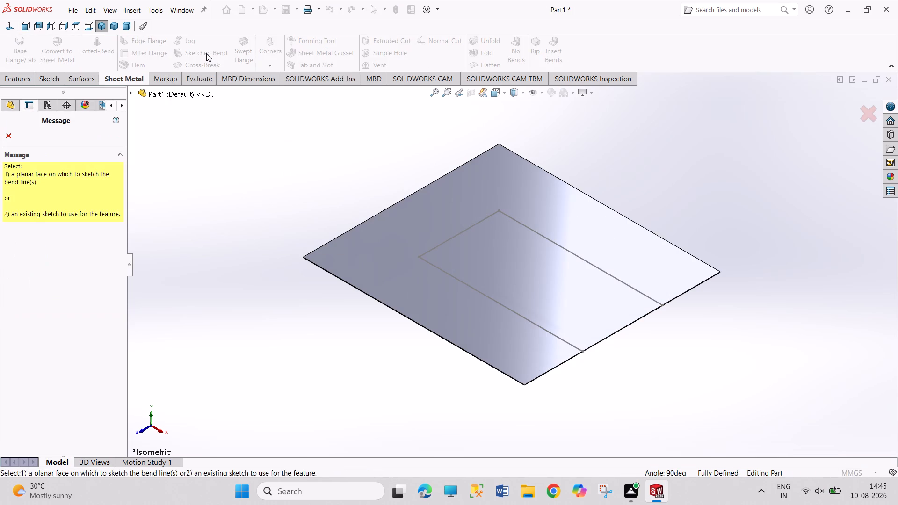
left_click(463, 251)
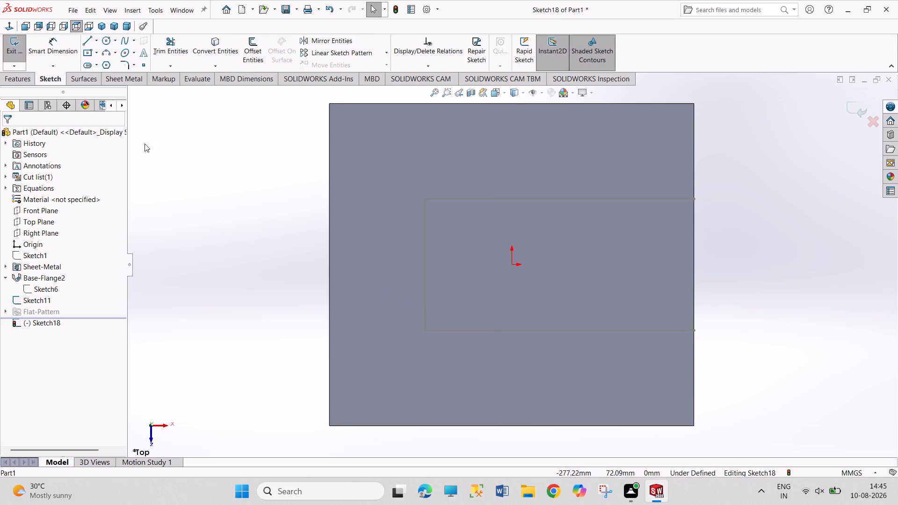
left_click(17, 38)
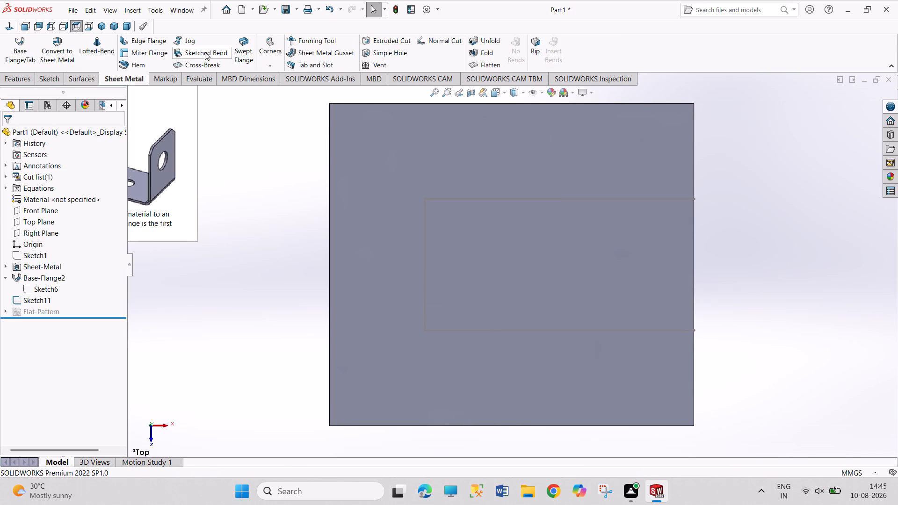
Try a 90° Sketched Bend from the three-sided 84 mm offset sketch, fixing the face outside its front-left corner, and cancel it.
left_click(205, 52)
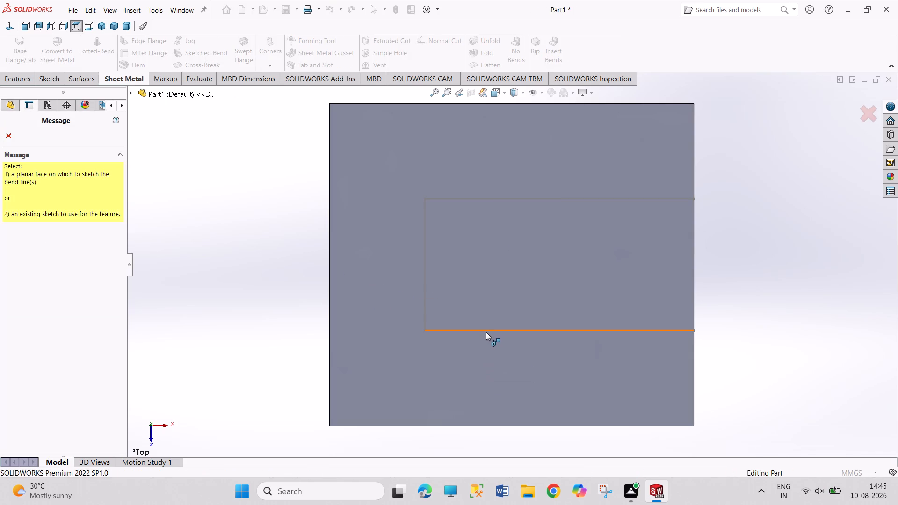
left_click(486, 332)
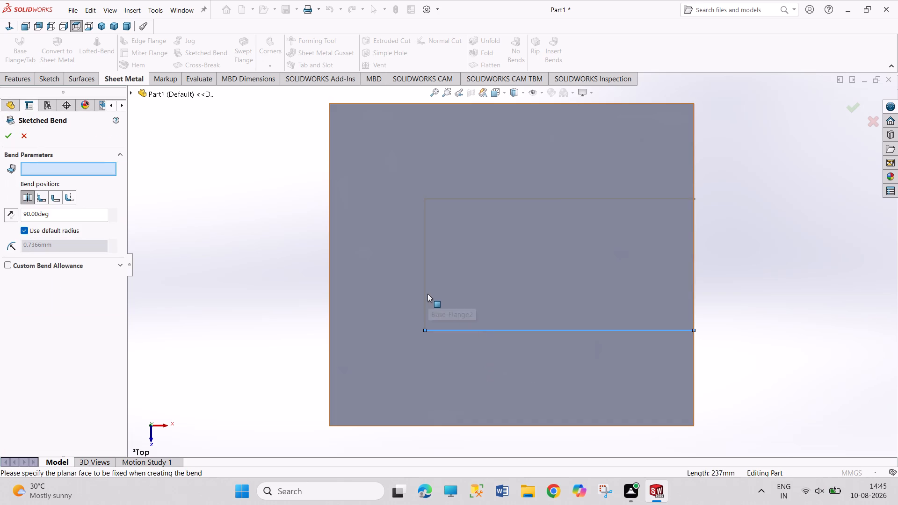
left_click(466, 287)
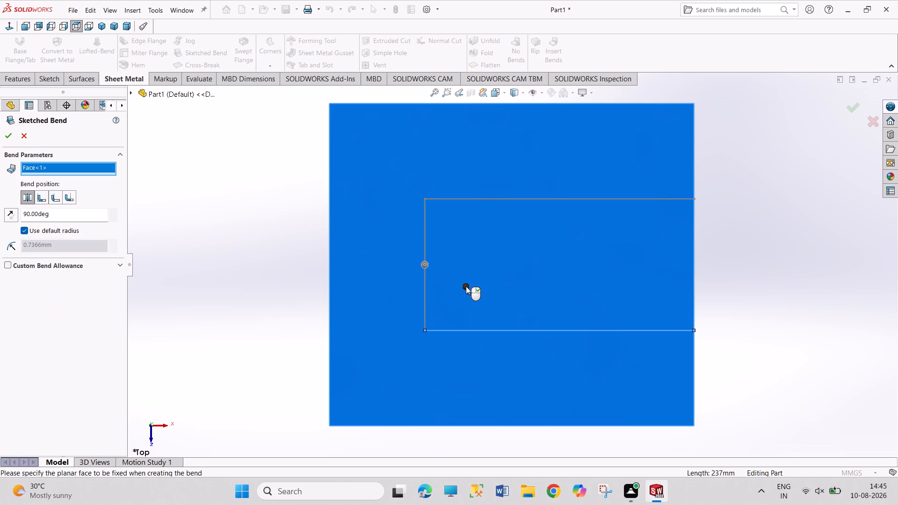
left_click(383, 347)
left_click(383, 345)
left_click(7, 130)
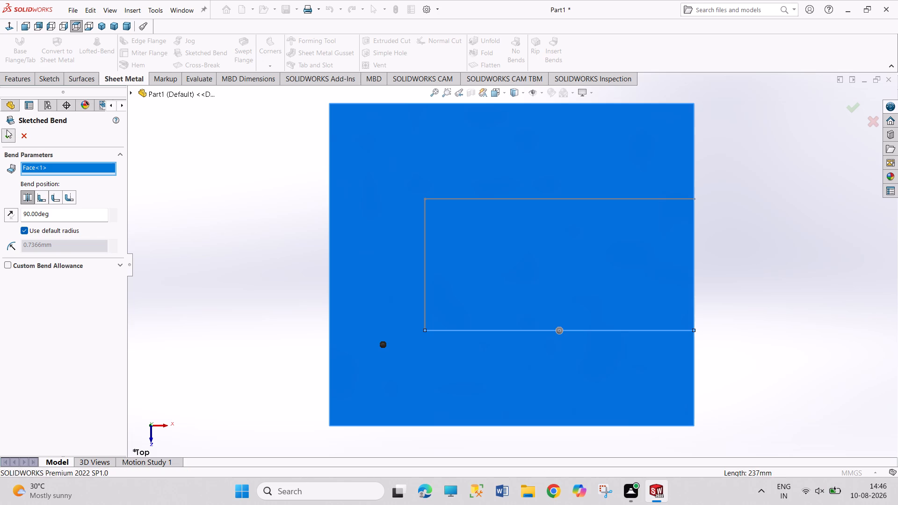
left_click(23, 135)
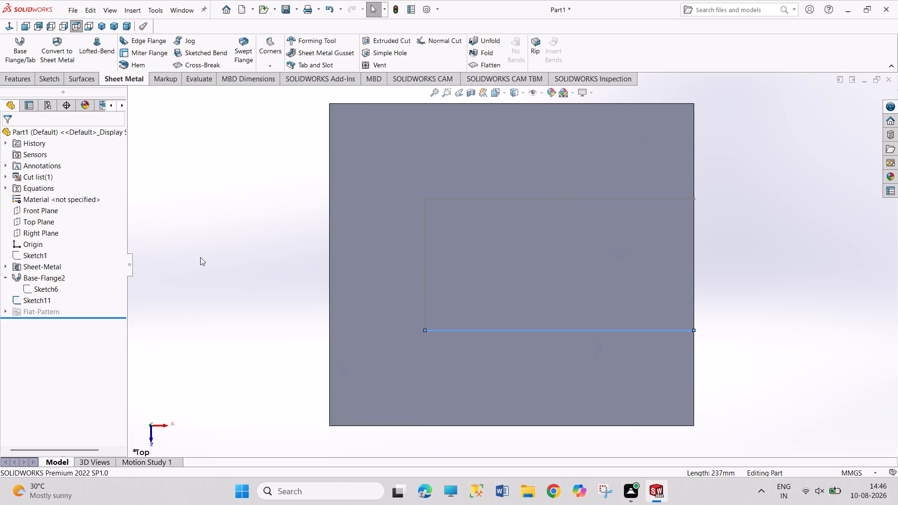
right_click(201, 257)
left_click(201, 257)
Undo the three-sided bend-line offset and the base flange creation, back to editing the flange's rectangle sketch.
key("ctrl+z")
key("ctrl+z")
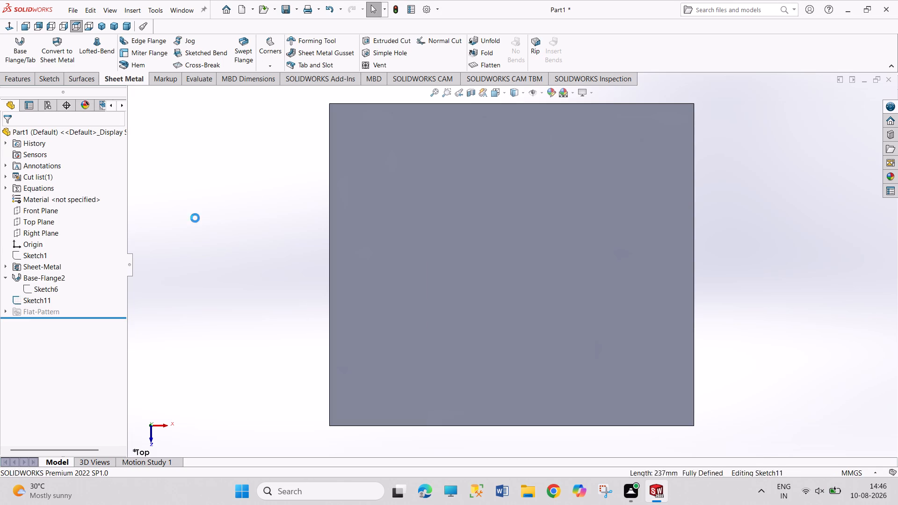
key("ctrl+z")
key("ctrl+z")
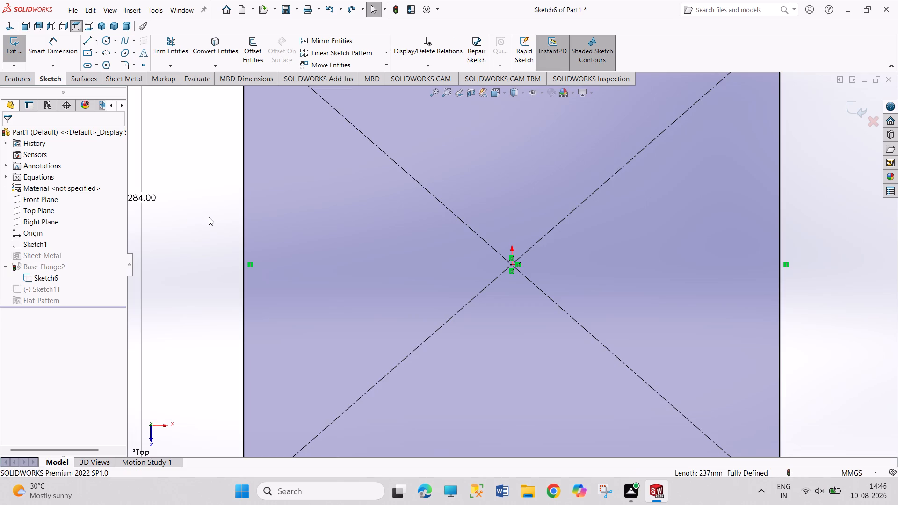
Exit the flange's 321 by 284 mm rectangle sketch to rebuild the base flange.
key("ctrl+y")
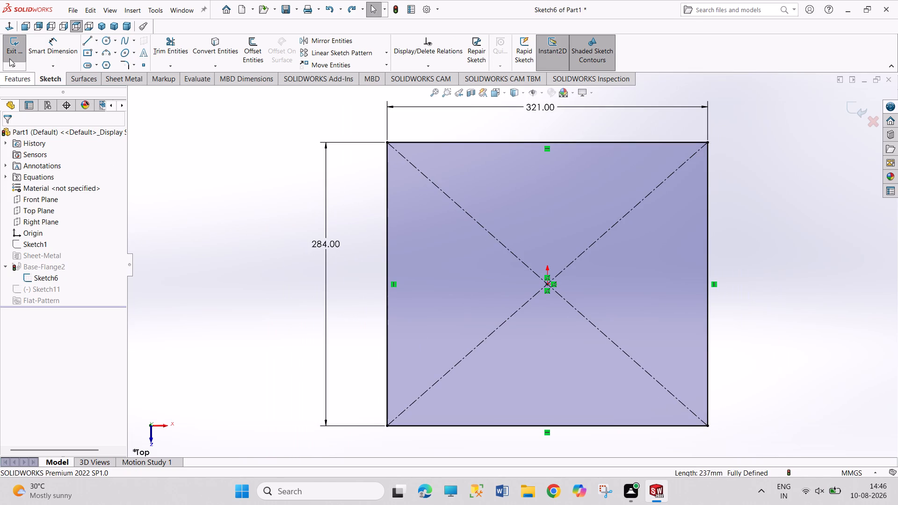
left_click(13, 48)
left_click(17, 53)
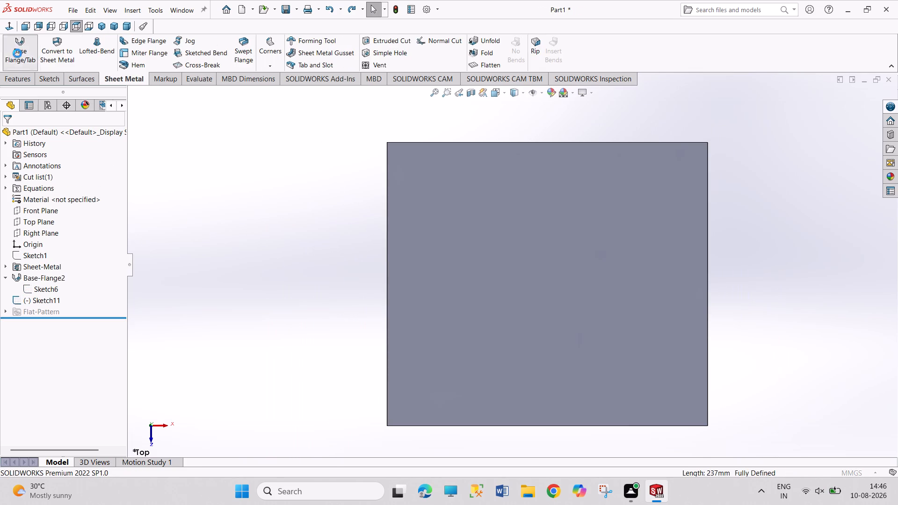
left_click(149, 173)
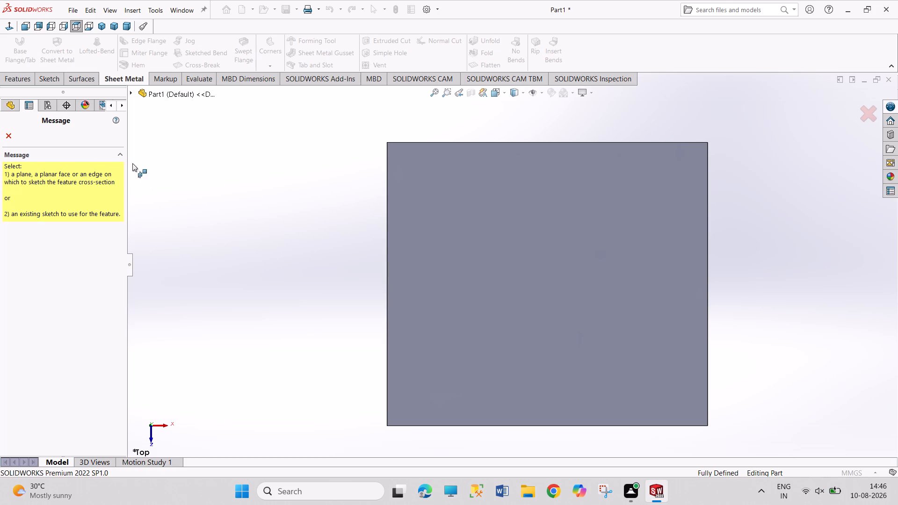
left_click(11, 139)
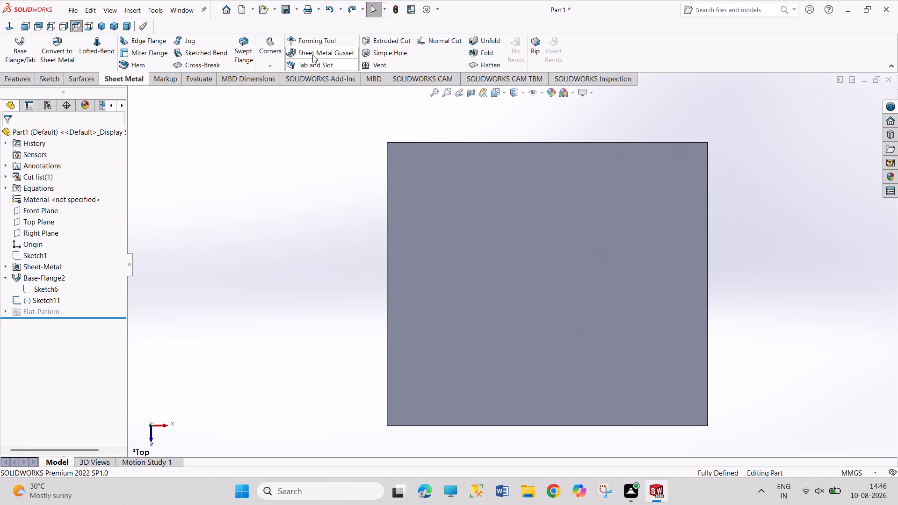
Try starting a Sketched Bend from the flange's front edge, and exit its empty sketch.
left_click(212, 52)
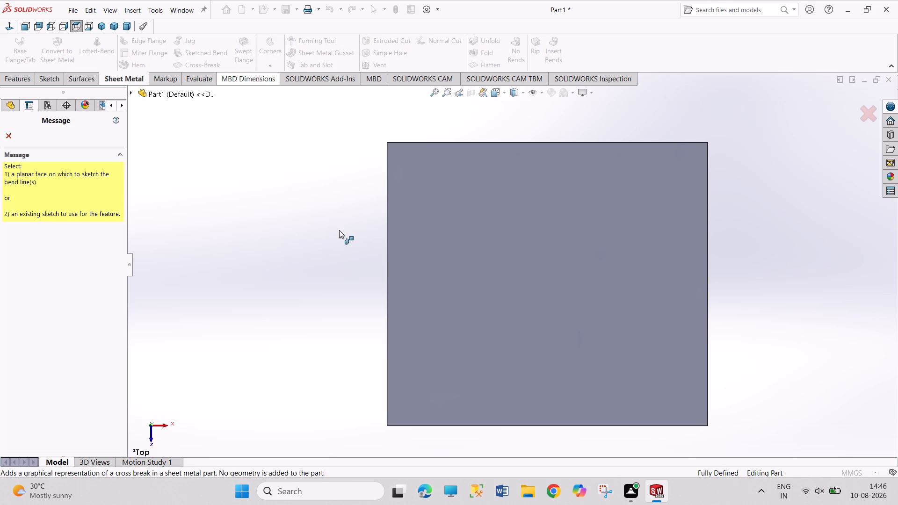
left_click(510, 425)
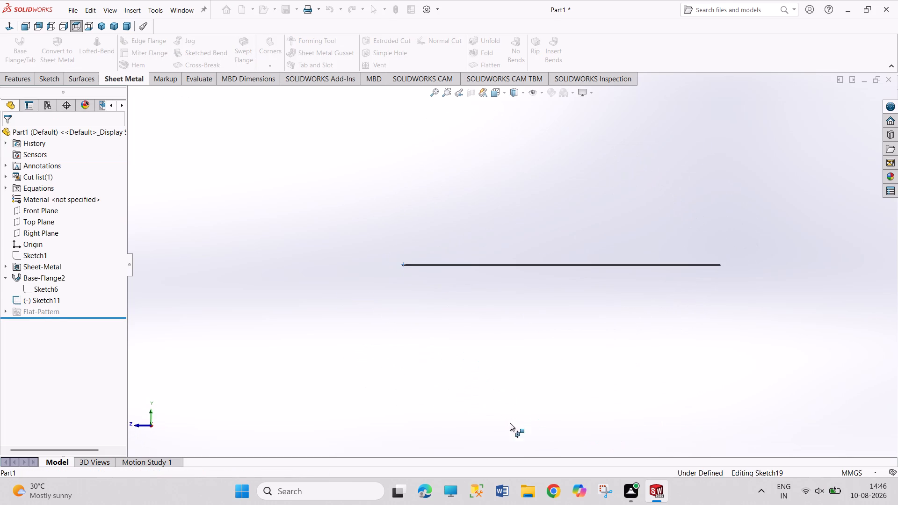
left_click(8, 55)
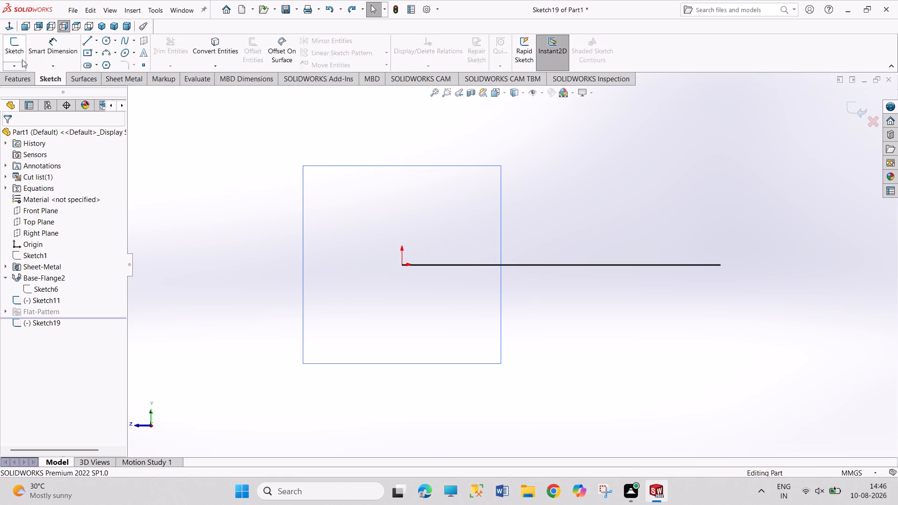
Start a Sketched Bend with a new bend-line sketch on the flange's flat face.
left_click(213, 53)
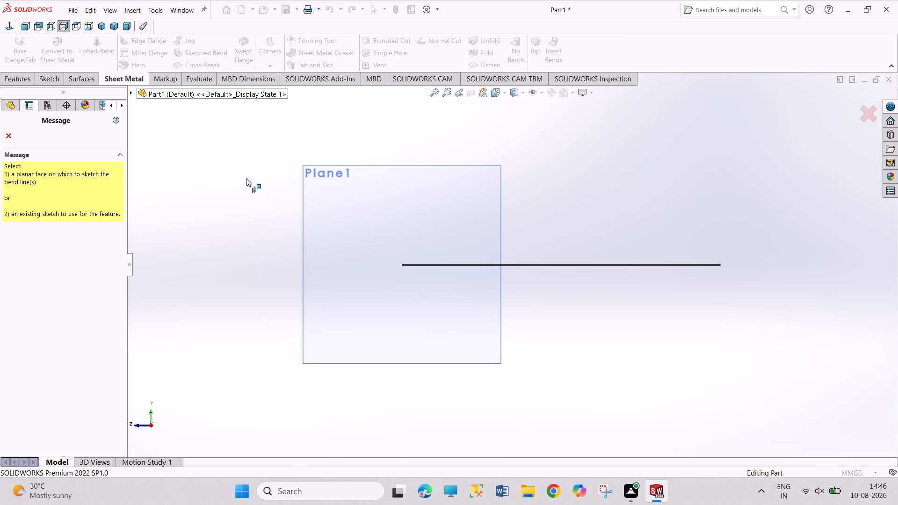
middle_click_drag(553, 194, 564, 267)
left_click(565, 260)
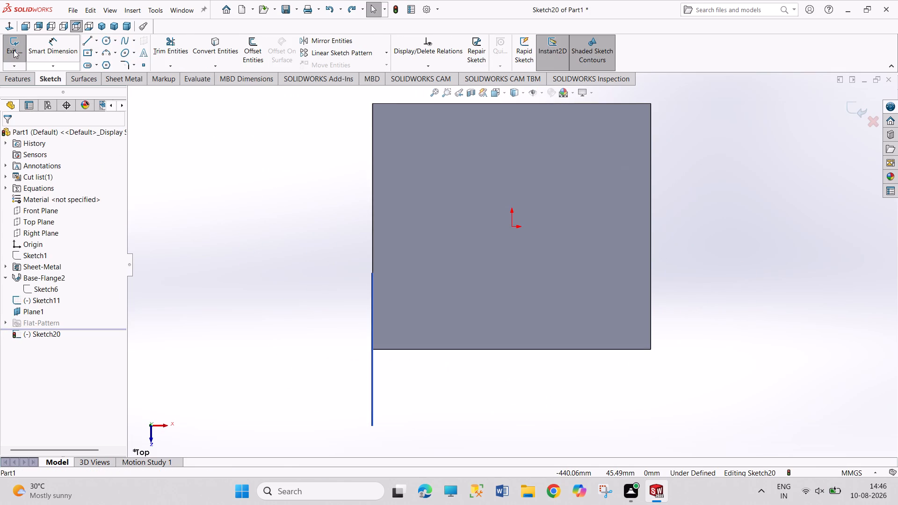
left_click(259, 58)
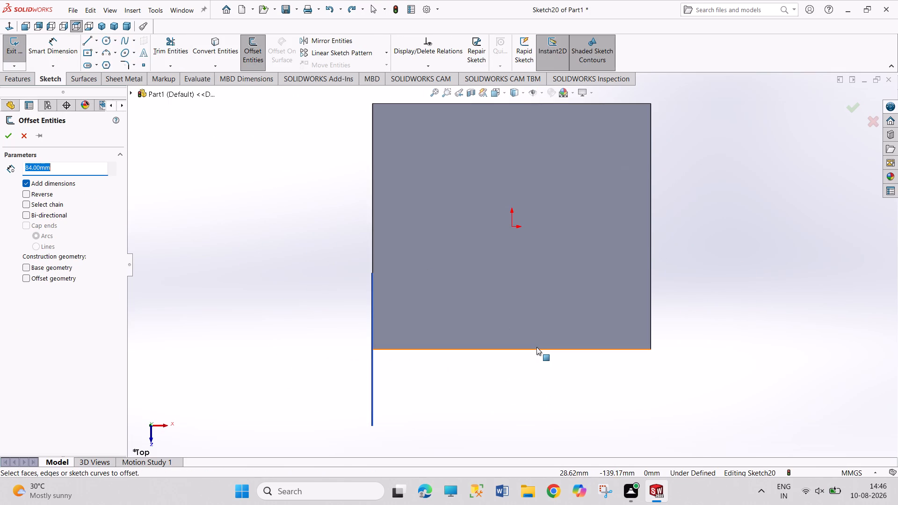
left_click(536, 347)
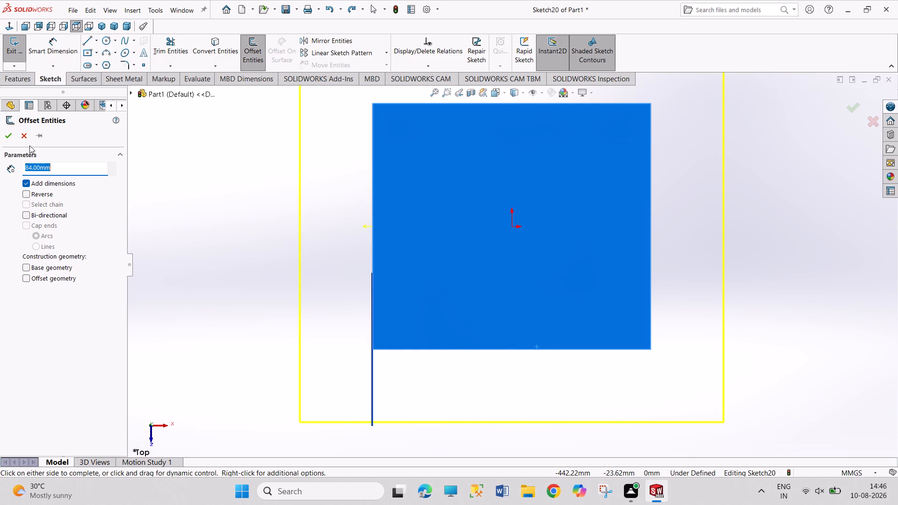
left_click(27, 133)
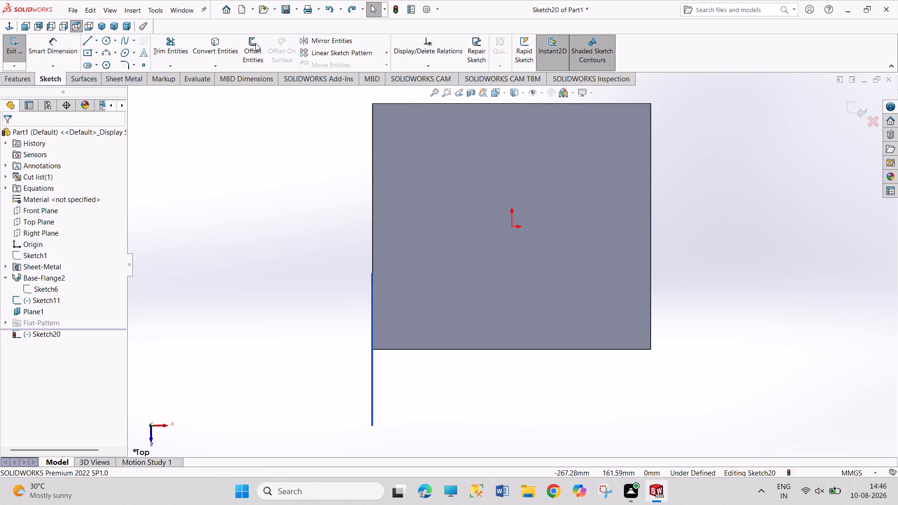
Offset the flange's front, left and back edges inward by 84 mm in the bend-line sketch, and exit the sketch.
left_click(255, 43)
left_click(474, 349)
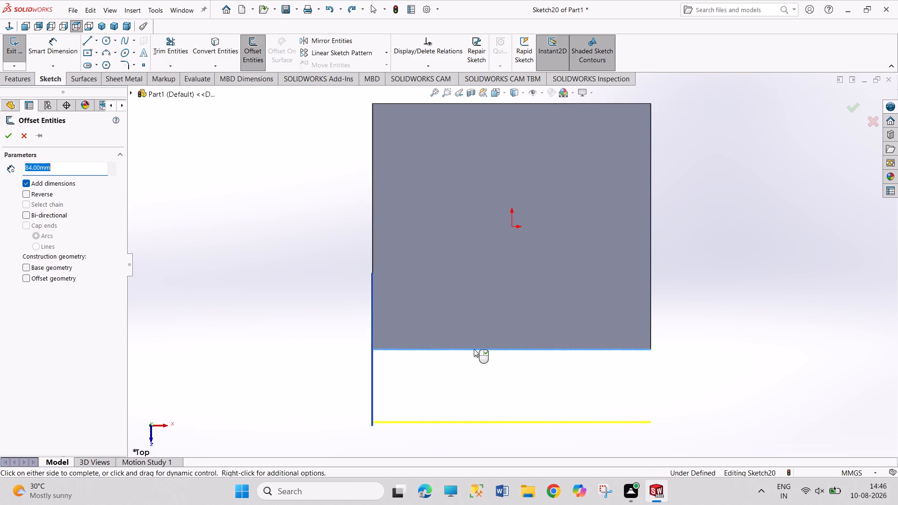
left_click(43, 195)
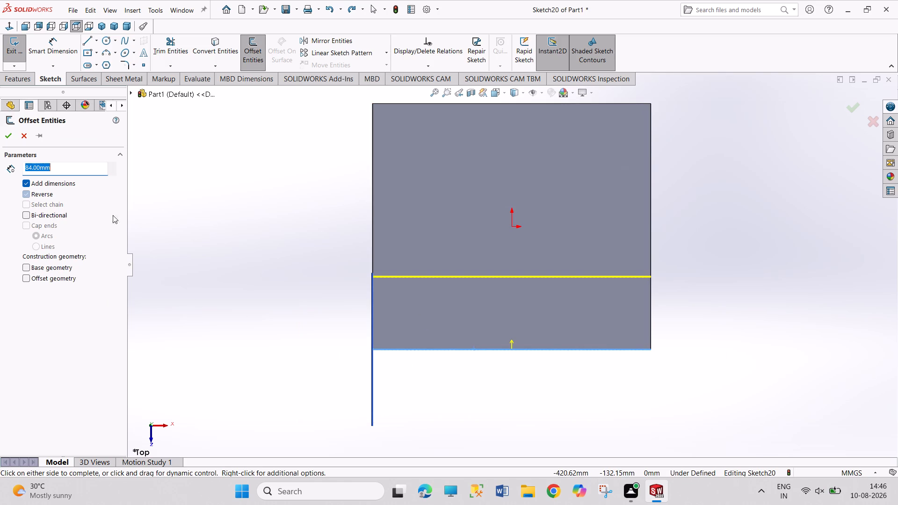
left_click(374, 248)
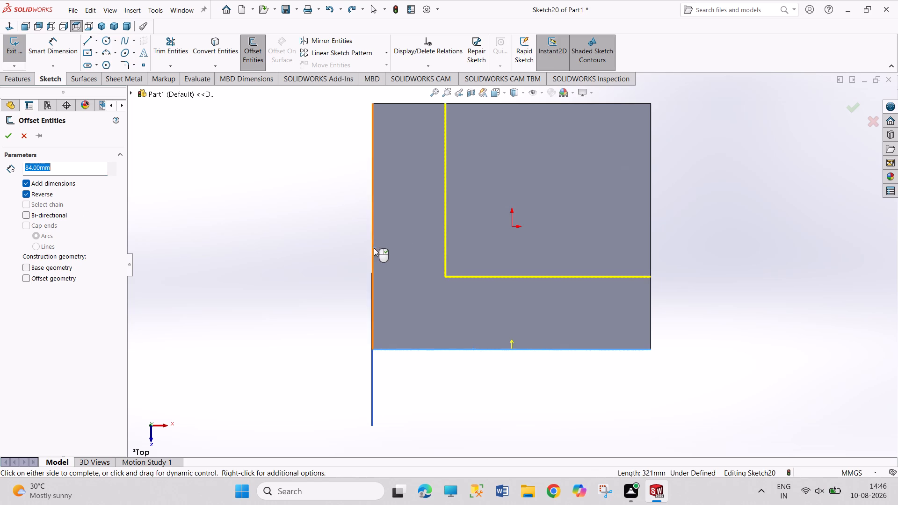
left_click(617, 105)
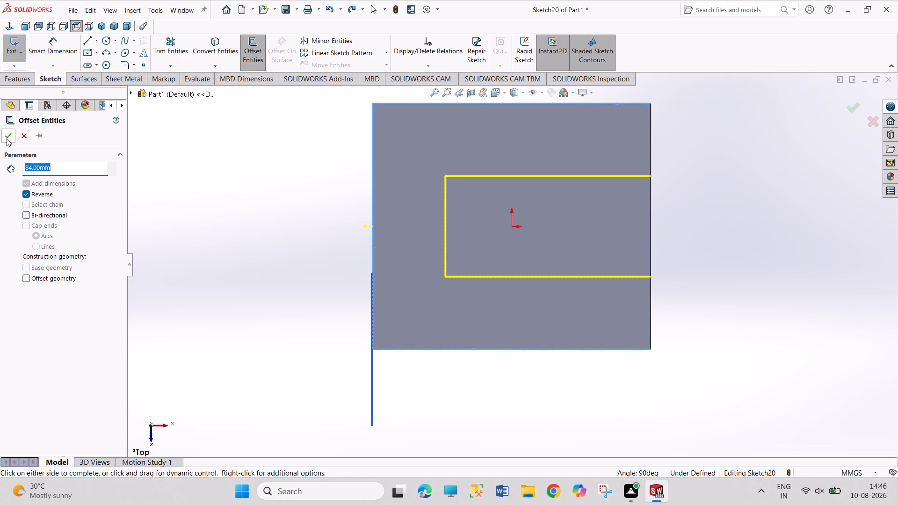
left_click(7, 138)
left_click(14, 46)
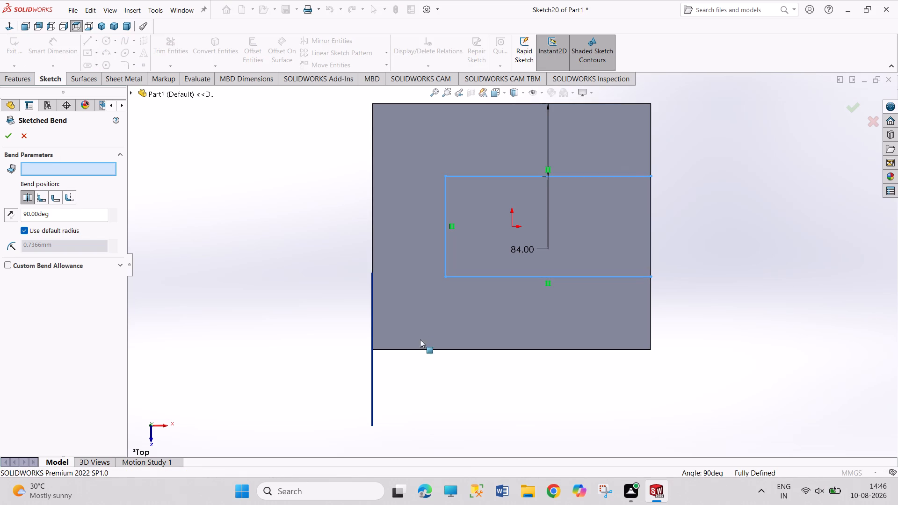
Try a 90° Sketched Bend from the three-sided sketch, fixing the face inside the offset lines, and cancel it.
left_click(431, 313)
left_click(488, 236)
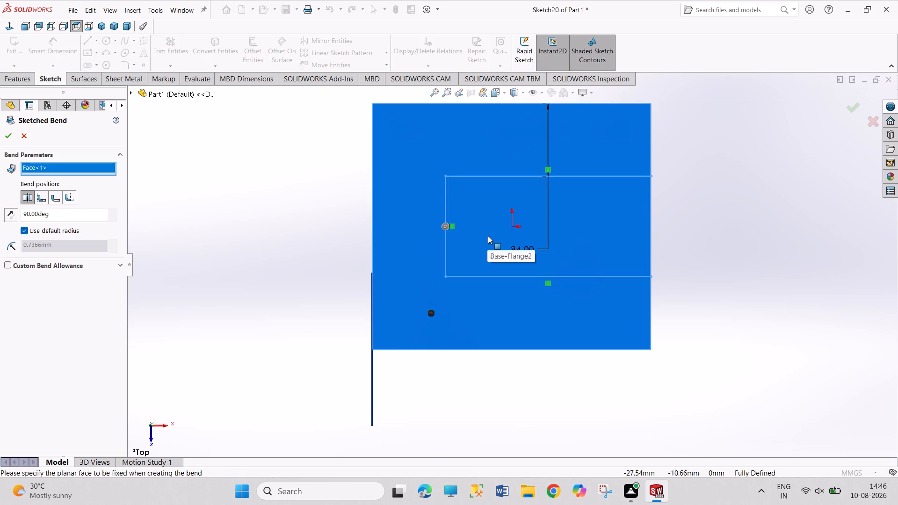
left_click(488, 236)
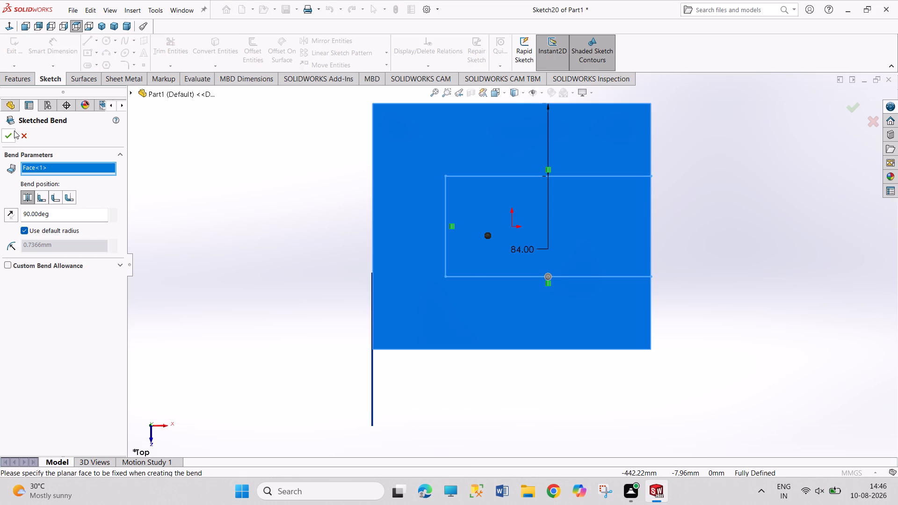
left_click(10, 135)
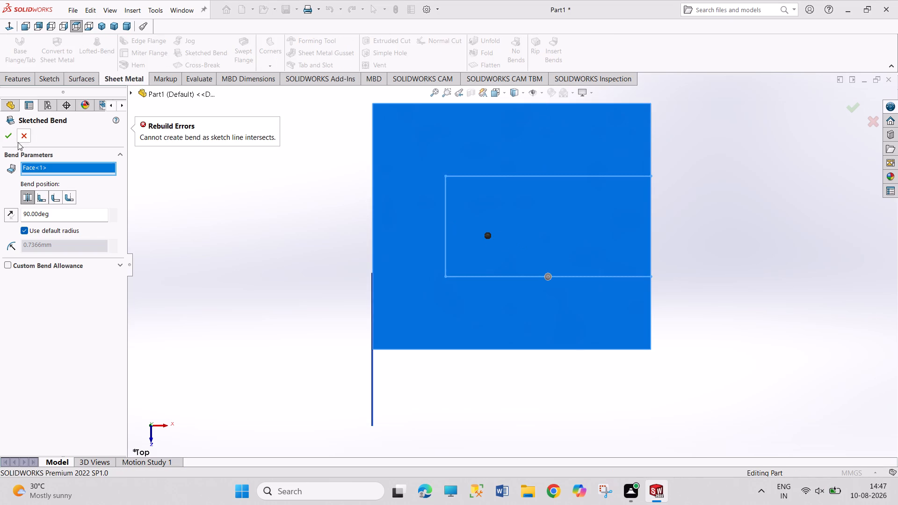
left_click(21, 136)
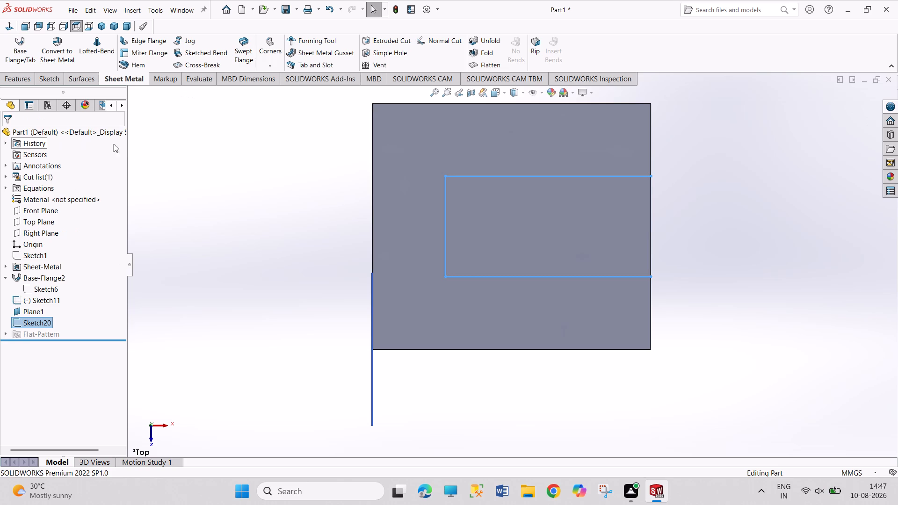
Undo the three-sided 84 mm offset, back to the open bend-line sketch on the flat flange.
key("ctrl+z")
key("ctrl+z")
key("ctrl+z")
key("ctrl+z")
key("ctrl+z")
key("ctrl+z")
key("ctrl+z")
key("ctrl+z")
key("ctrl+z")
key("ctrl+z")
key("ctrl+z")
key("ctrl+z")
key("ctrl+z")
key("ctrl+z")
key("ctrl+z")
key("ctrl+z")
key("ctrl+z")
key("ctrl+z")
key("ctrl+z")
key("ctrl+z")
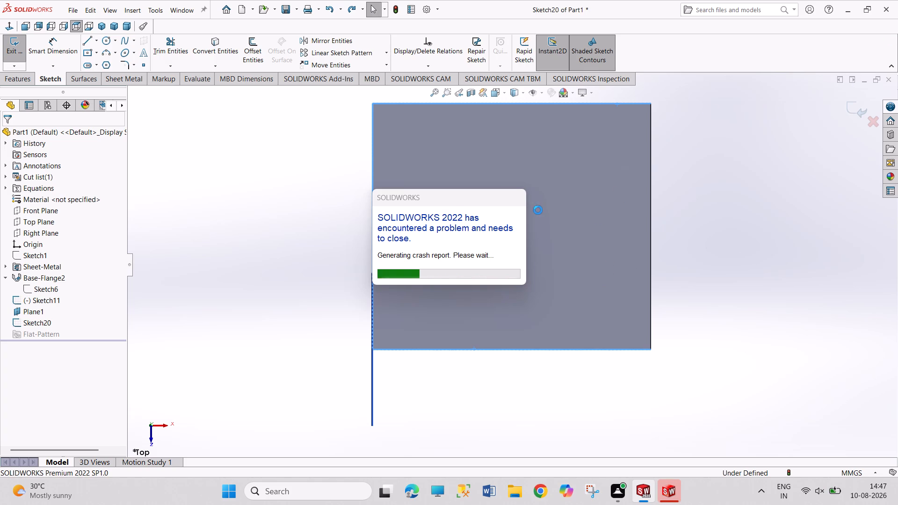
Close the crashed SOLIDWORKS session with the unsaved part.
left_click(665, 493)
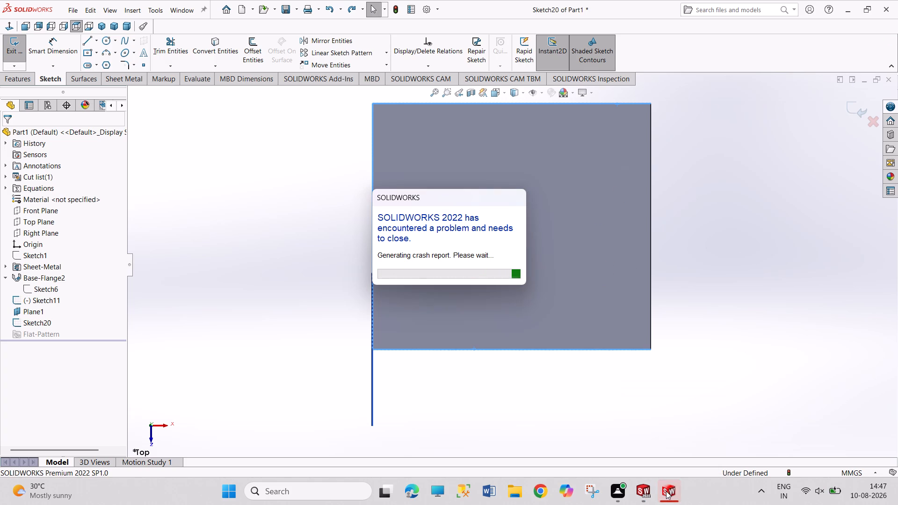
left_click(668, 491)
left_click(668, 491)
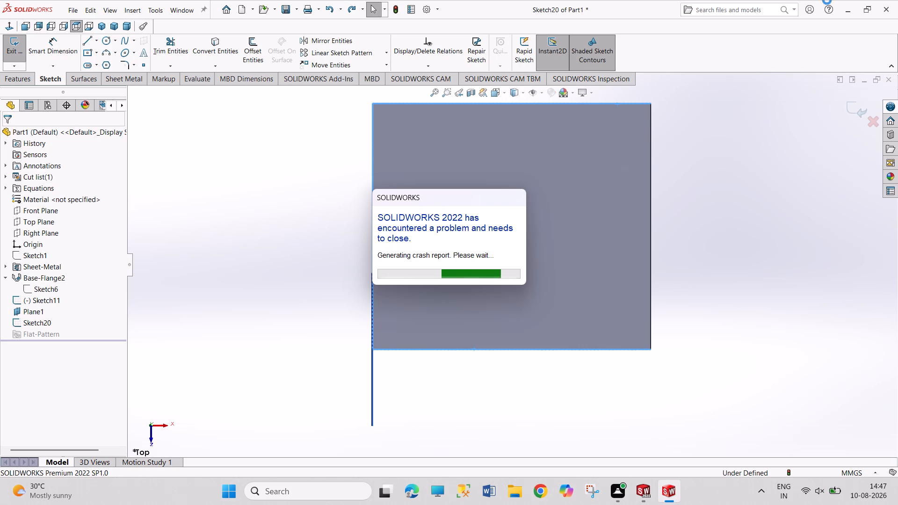
triple_click(888, 8)
left_click(888, 8)
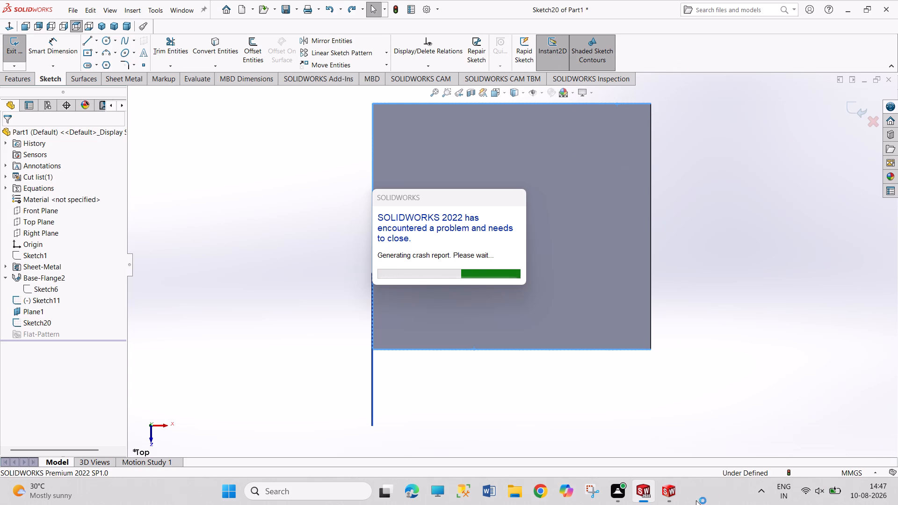
left_click(710, 390)
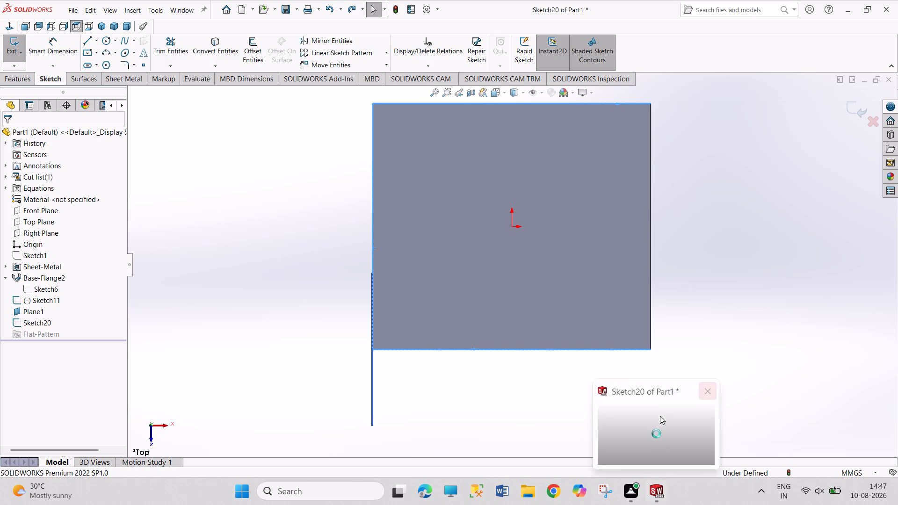
left_click(711, 396)
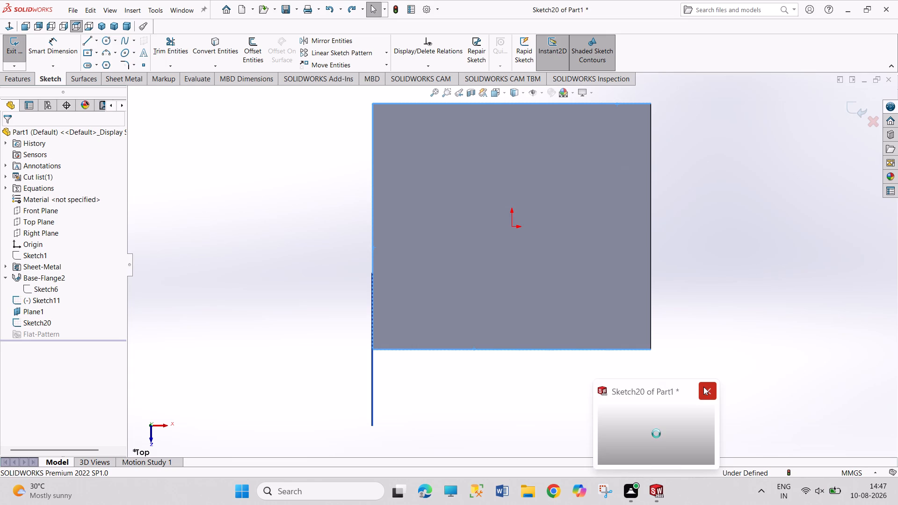
triple_click(703, 387)
triple_click(708, 388)
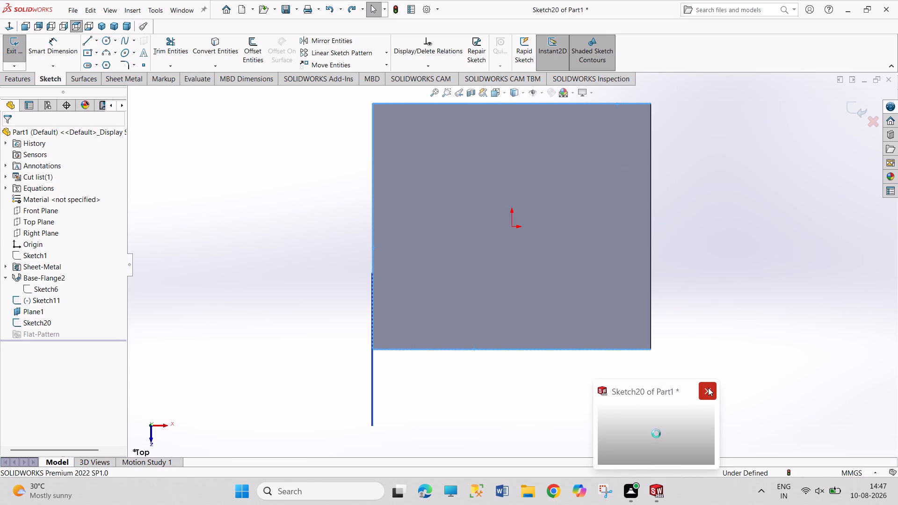
triple_click(708, 388)
double_click(708, 388)
left_click(708, 388)
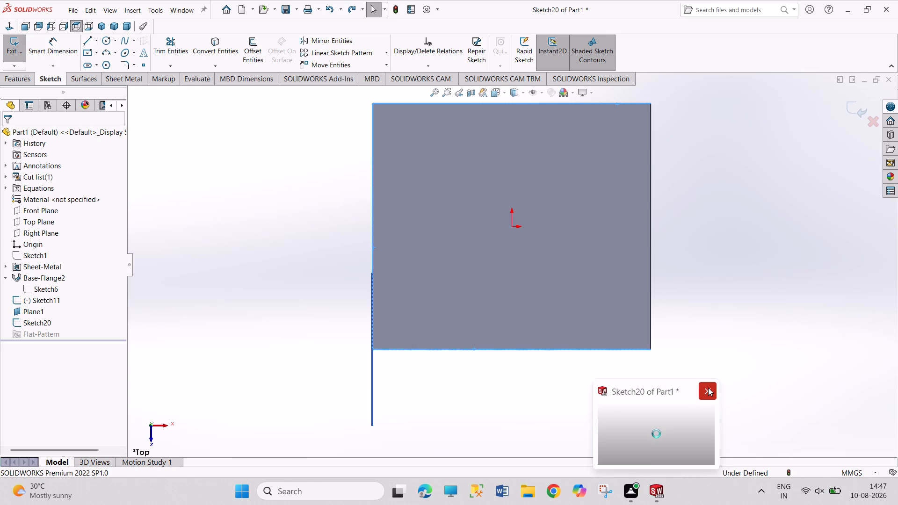
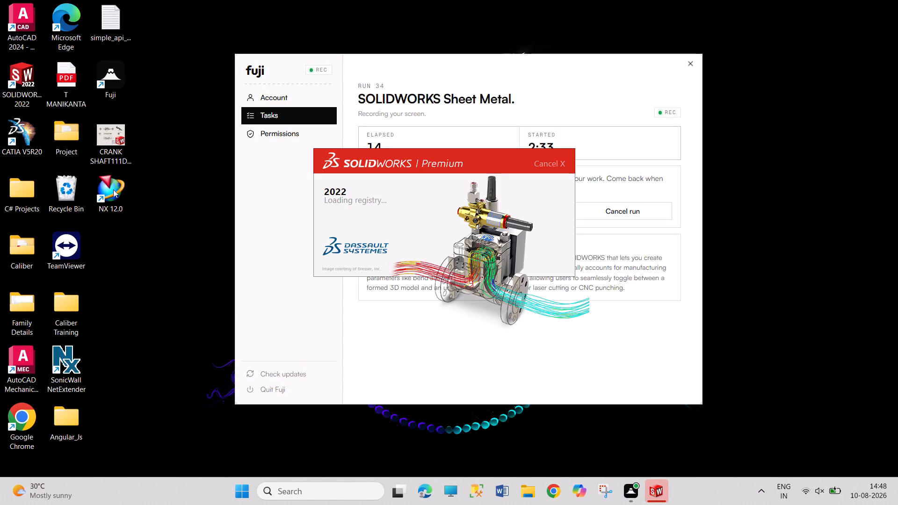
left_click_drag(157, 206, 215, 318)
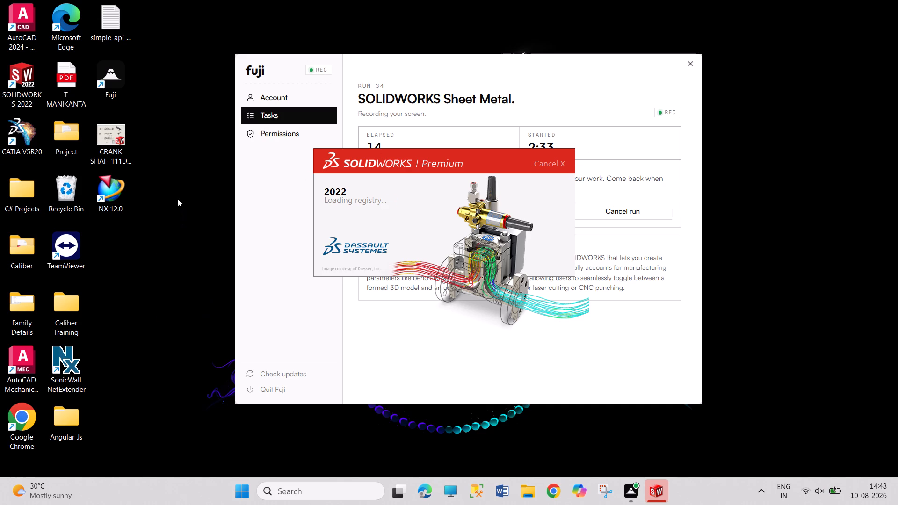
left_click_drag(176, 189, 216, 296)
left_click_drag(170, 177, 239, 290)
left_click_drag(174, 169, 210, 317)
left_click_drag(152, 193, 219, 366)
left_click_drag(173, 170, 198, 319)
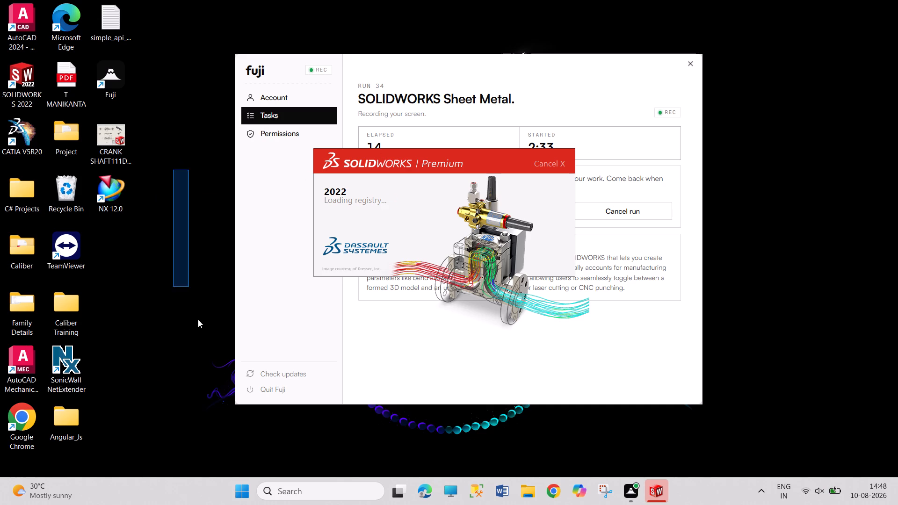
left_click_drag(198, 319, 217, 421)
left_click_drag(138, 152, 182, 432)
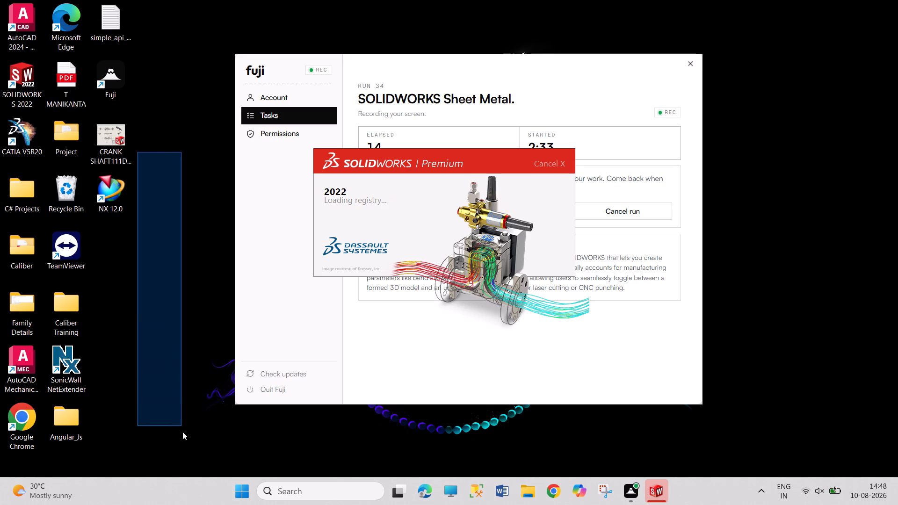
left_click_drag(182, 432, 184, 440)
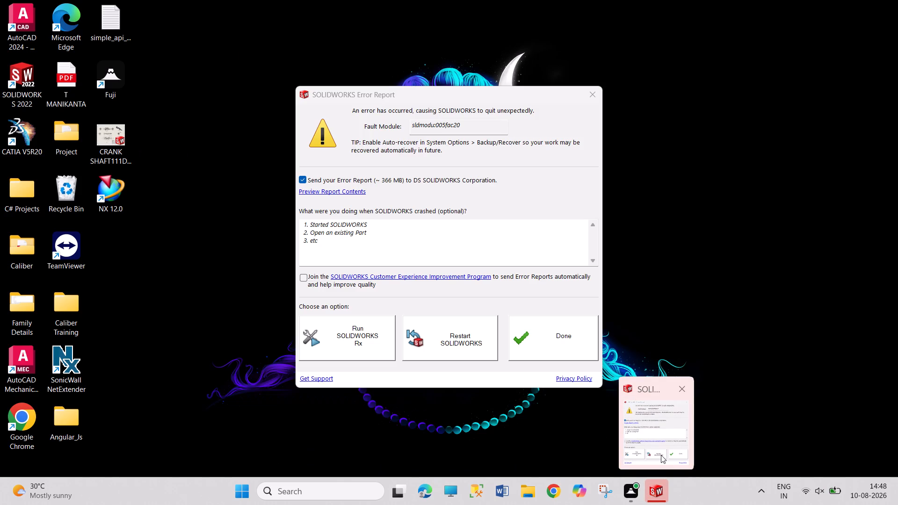
Finish and dismiss the SOLIDWORKS Error Report for the crashed session.
left_click(661, 454)
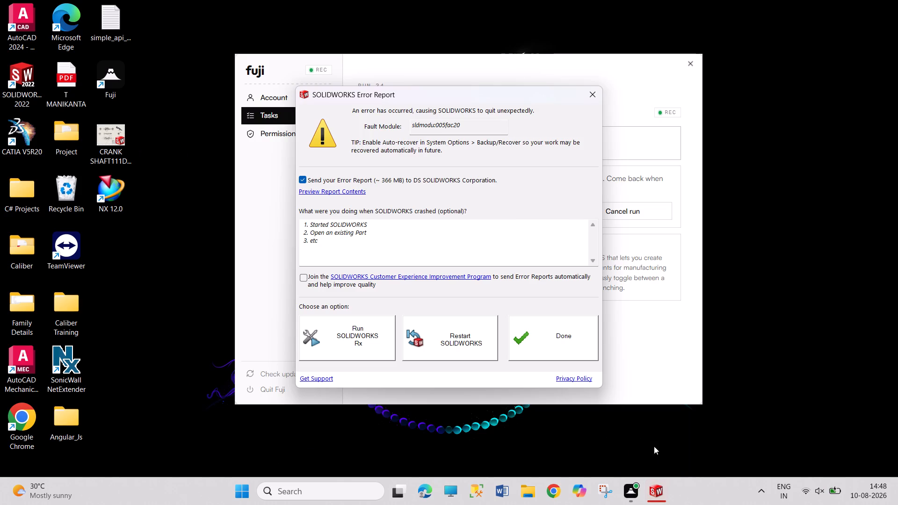
left_click(534, 349)
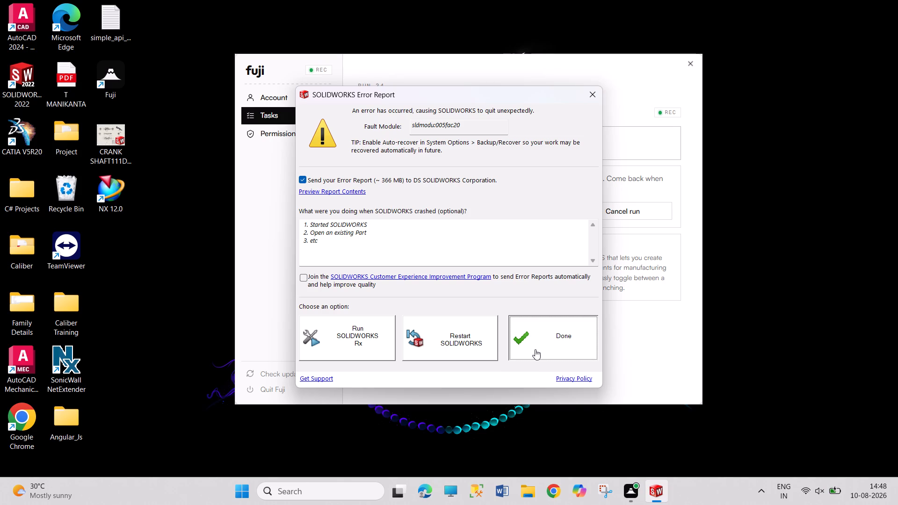
left_click(537, 263)
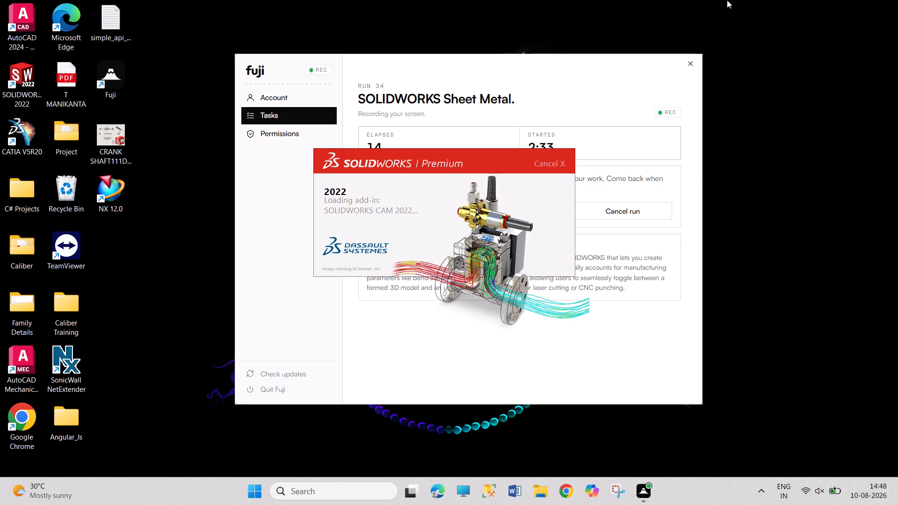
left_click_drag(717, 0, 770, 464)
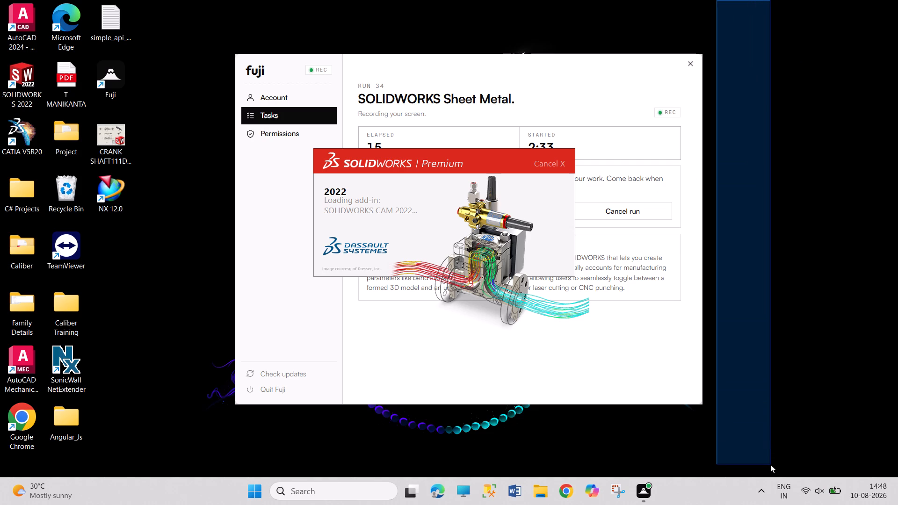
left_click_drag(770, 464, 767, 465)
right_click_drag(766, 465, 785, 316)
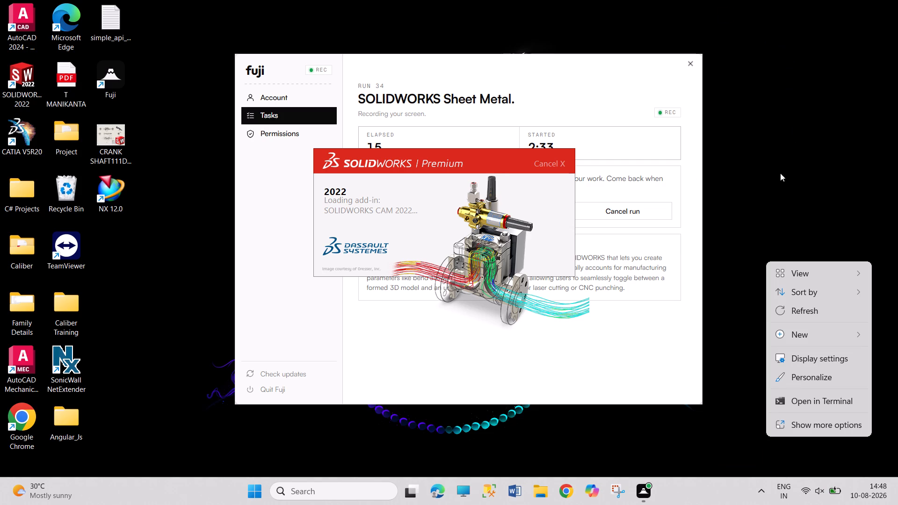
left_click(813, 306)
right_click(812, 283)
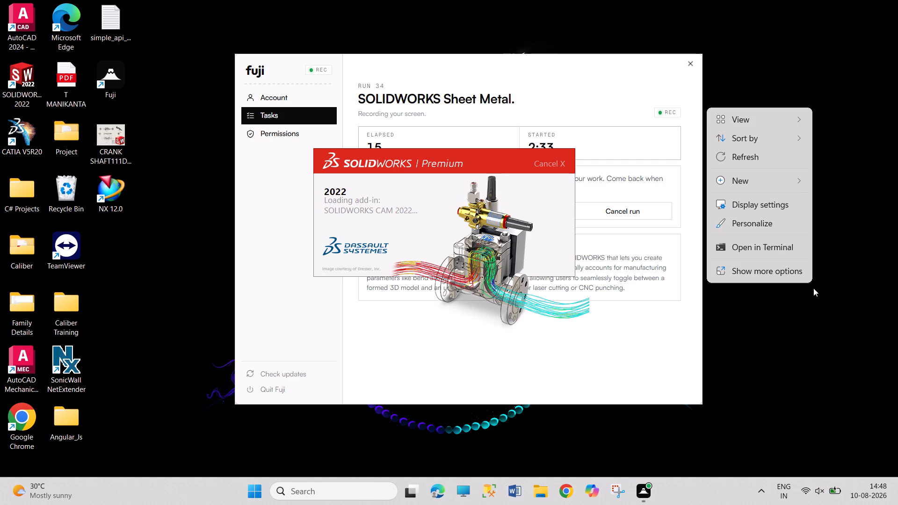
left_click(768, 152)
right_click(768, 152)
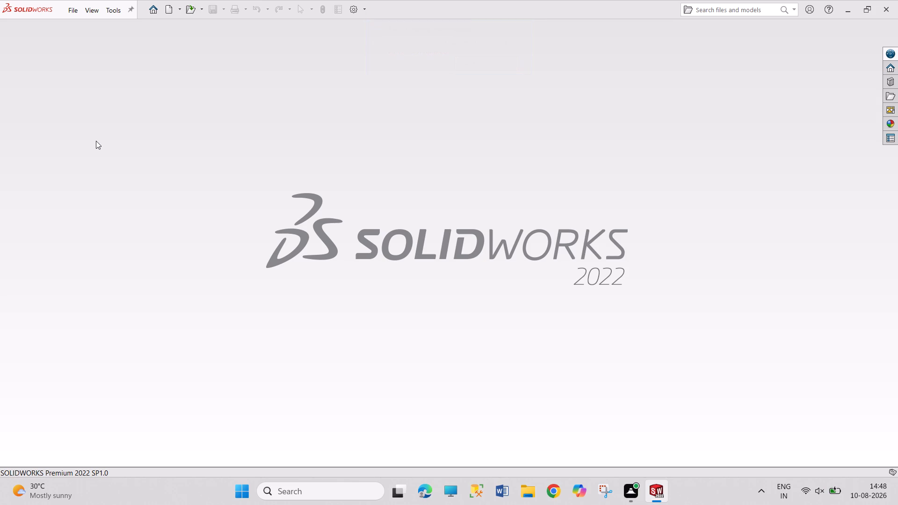
Create a new Part document in the restarted SOLIDWORKS.
left_click(169, 6)
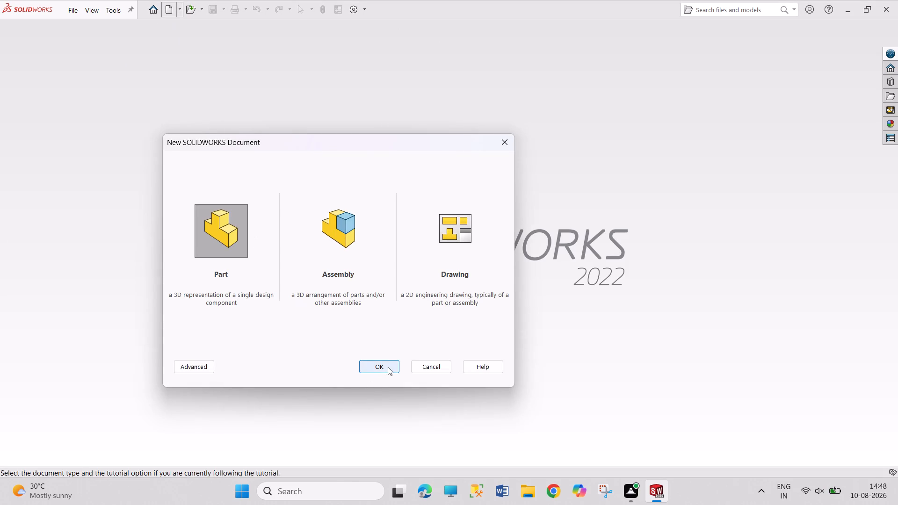
left_click(388, 367)
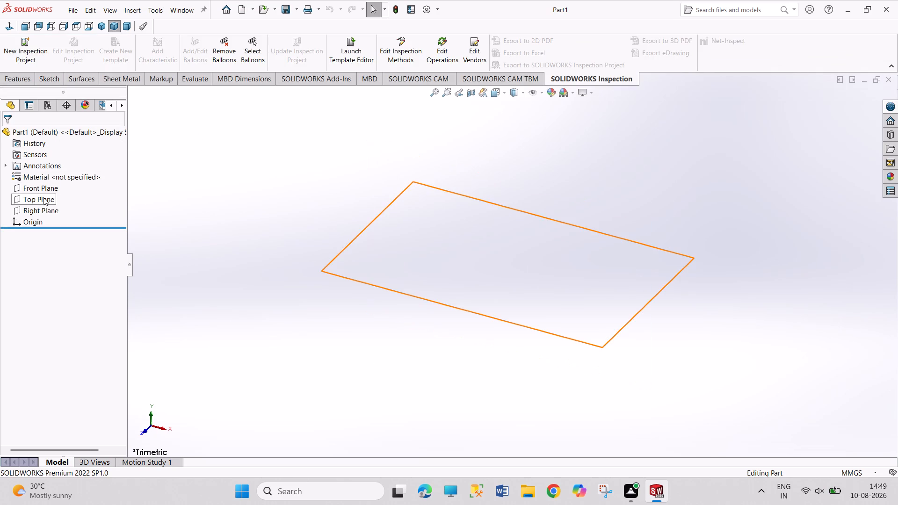
Sketch a center rectangle about 170 by 106 mm on the Top Plane, centred on the origin.
left_click(43, 198)
left_click(55, 188)
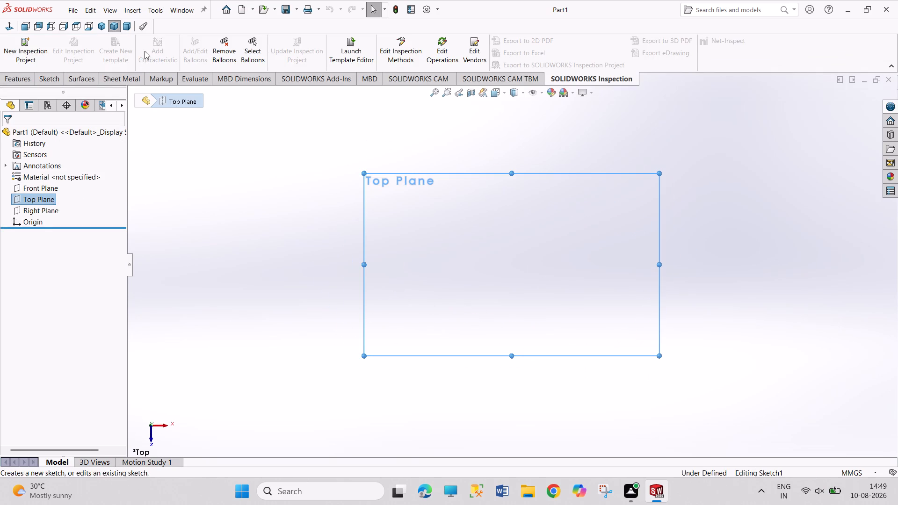
left_click(86, 51)
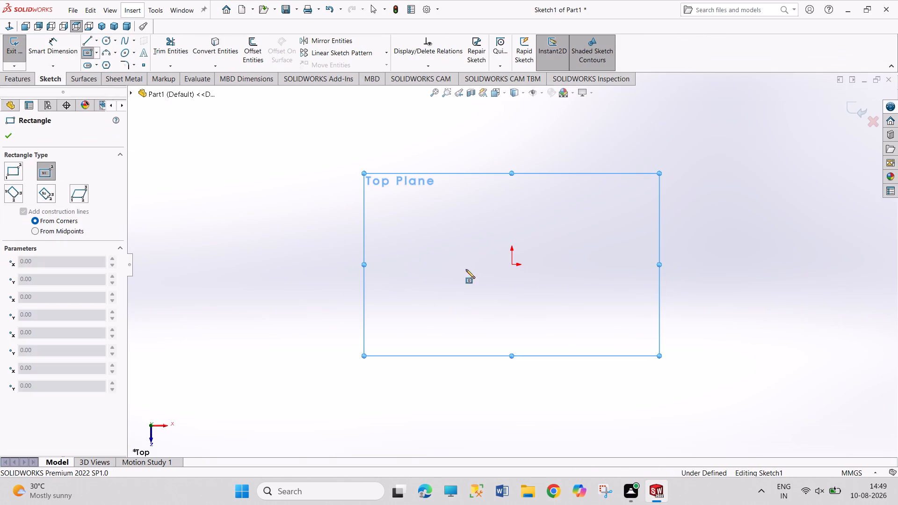
left_click(514, 265)
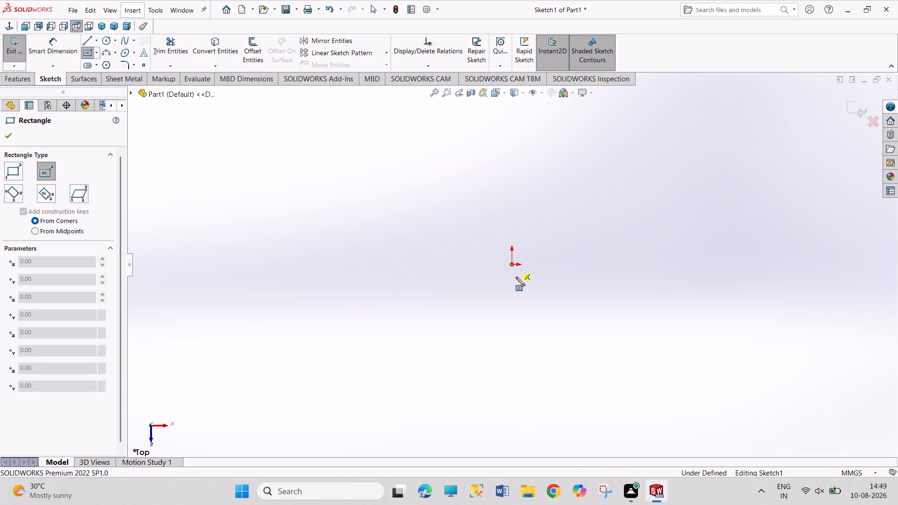
left_click(653, 361)
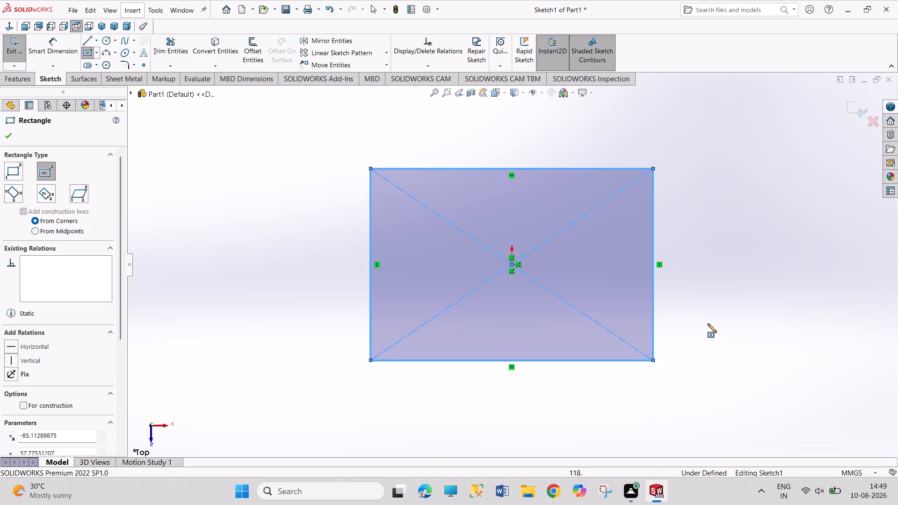
Dimension the rectangle 156 mm along its horizontal edge and 197 mm along its vertical edge, and exit the sketch.
right_click_drag(708, 318, 666, 140)
left_click(568, 170)
left_click(574, 138)
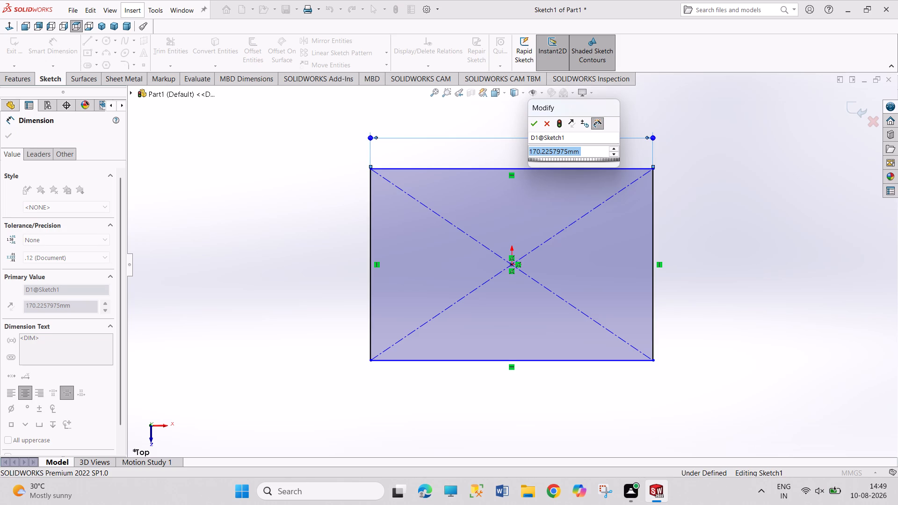
type("156")
key("Return")
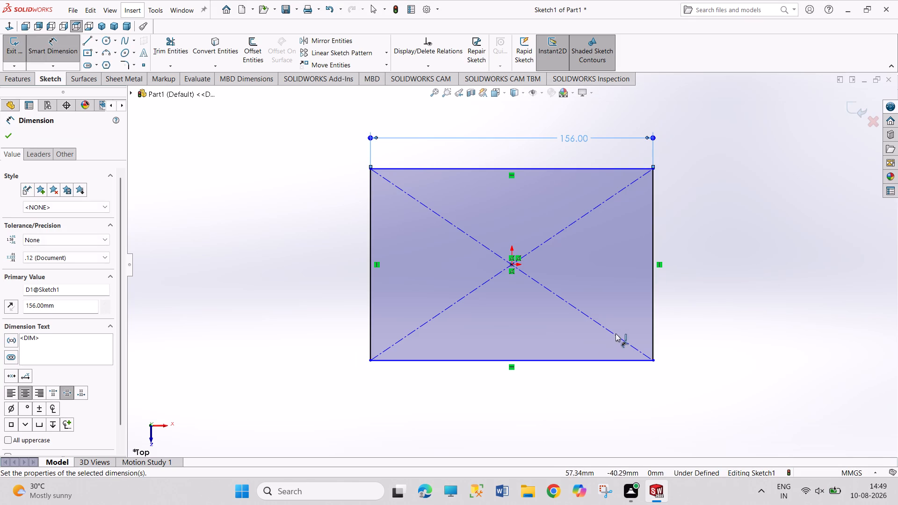
left_click_drag(651, 311, 658, 311)
left_click(723, 302)
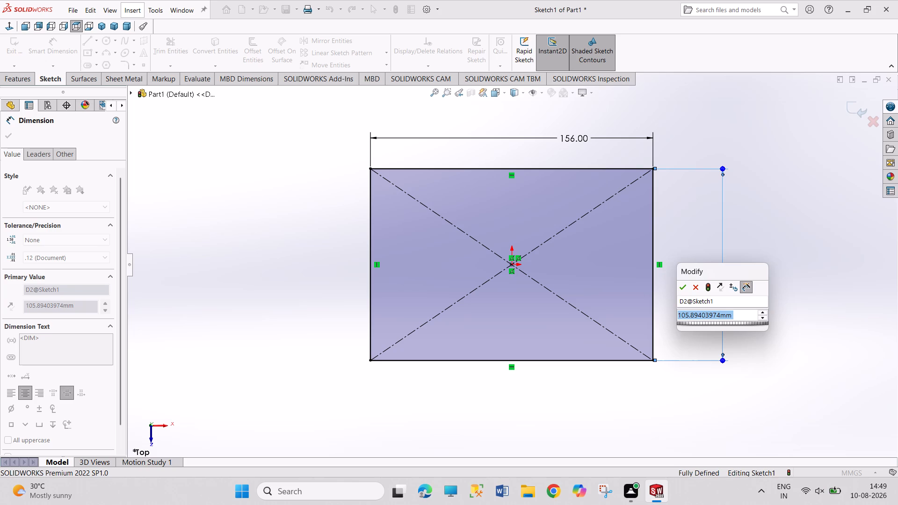
type("197")
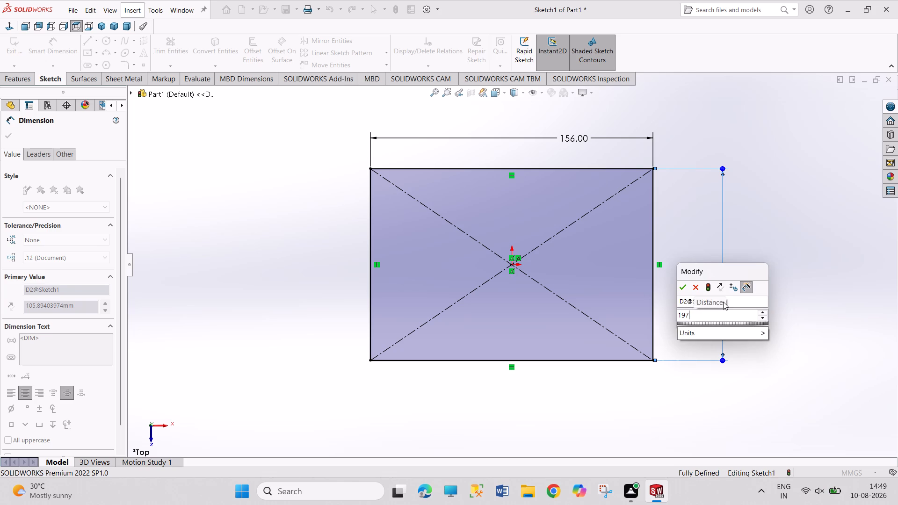
key("Return")
right_click(824, 267)
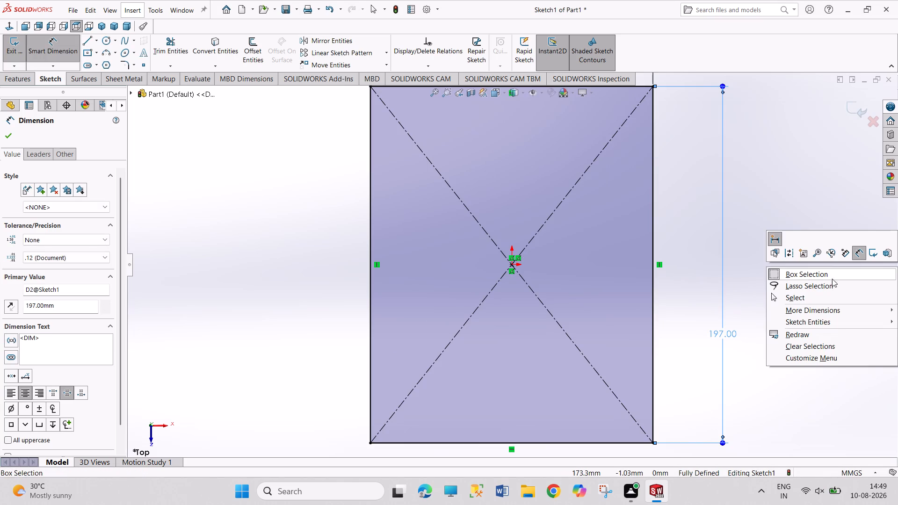
left_click(835, 293)
scroll(733, 232, "down", 2)
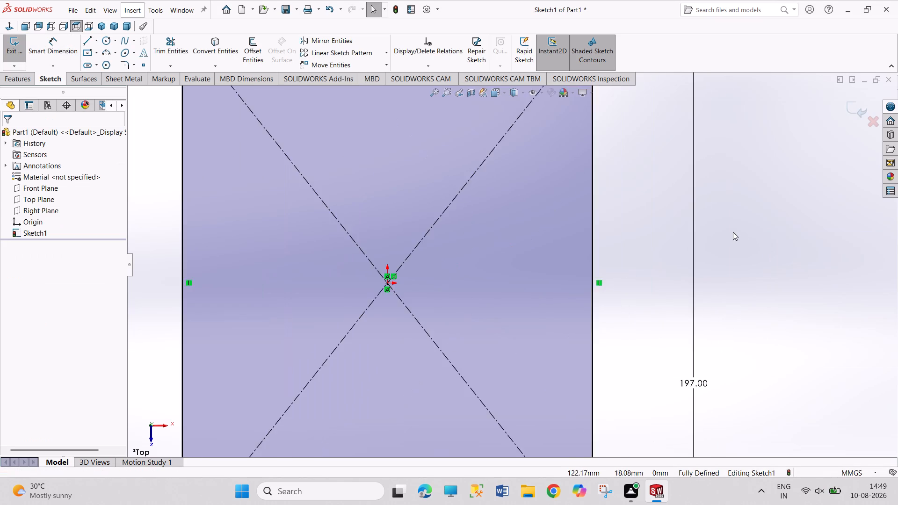
scroll(733, 232, "up", 3)
scroll(459, 252, "up", 1)
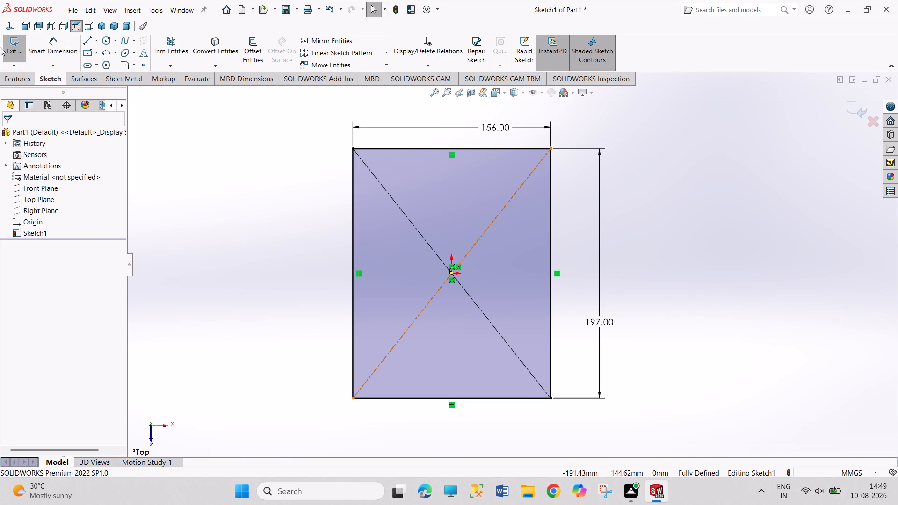
left_click(14, 53)
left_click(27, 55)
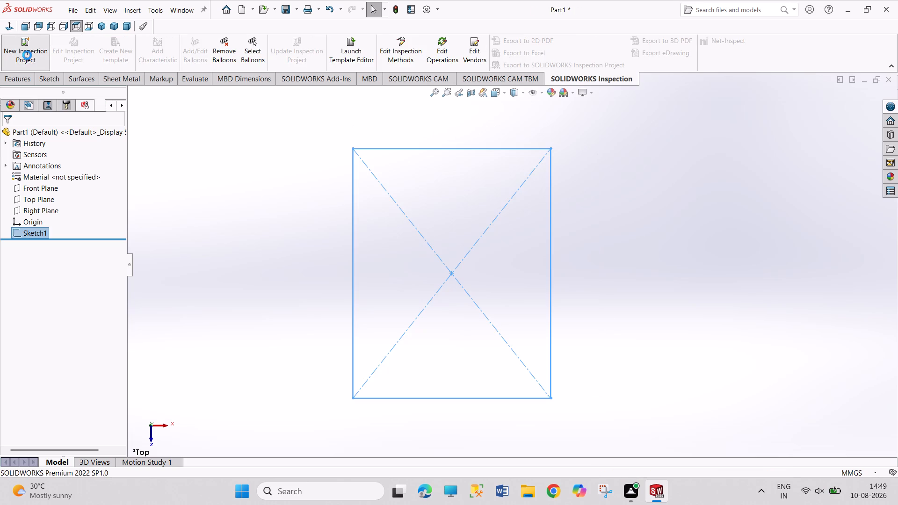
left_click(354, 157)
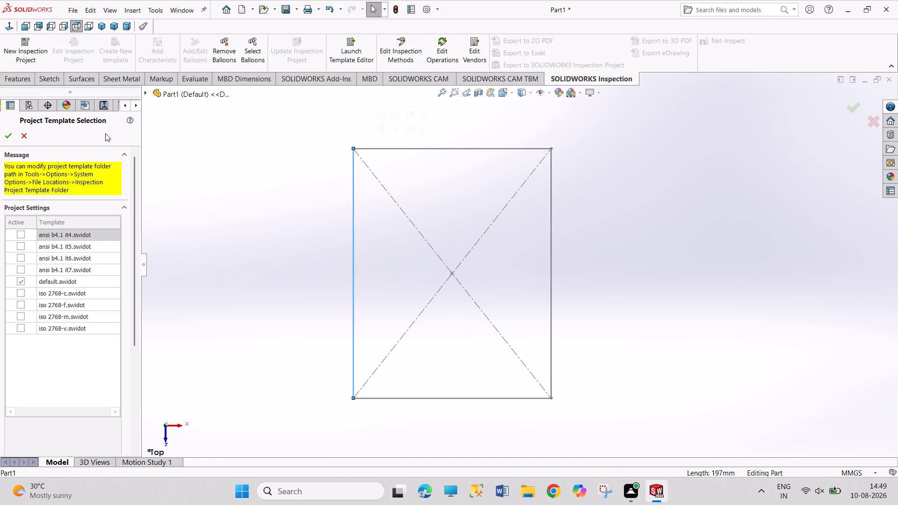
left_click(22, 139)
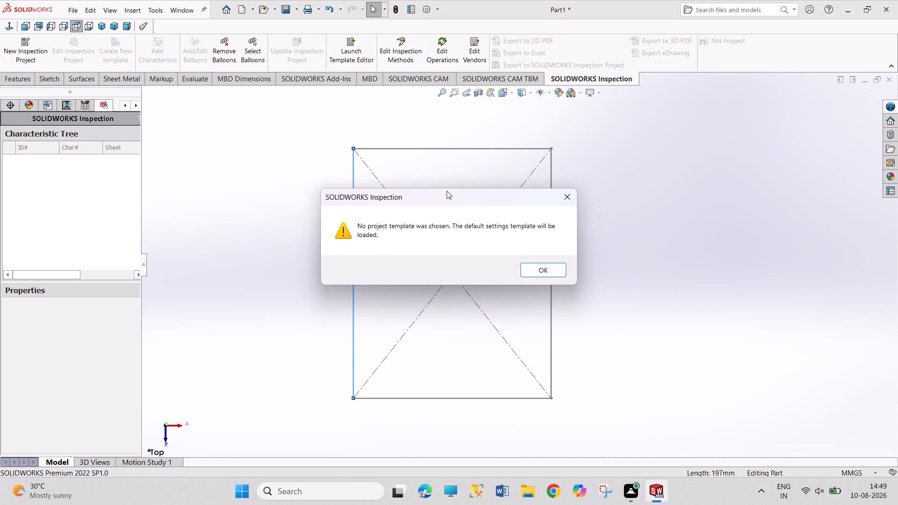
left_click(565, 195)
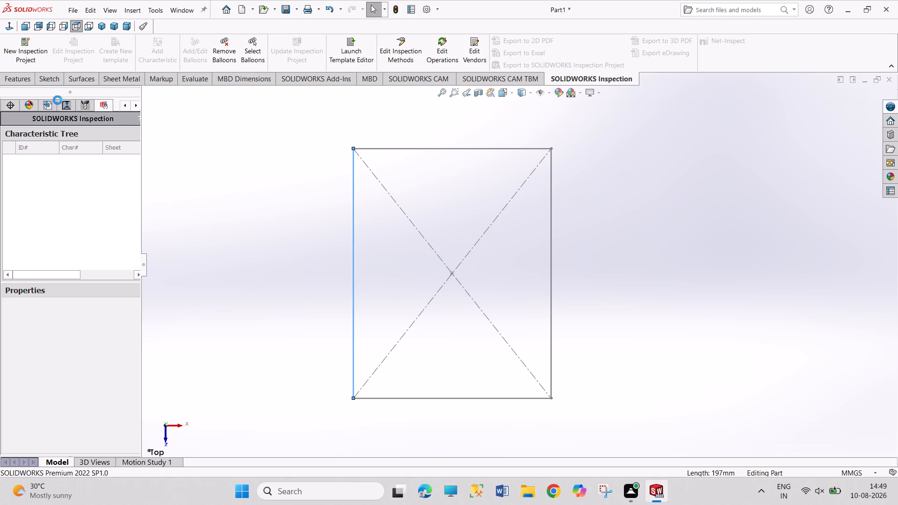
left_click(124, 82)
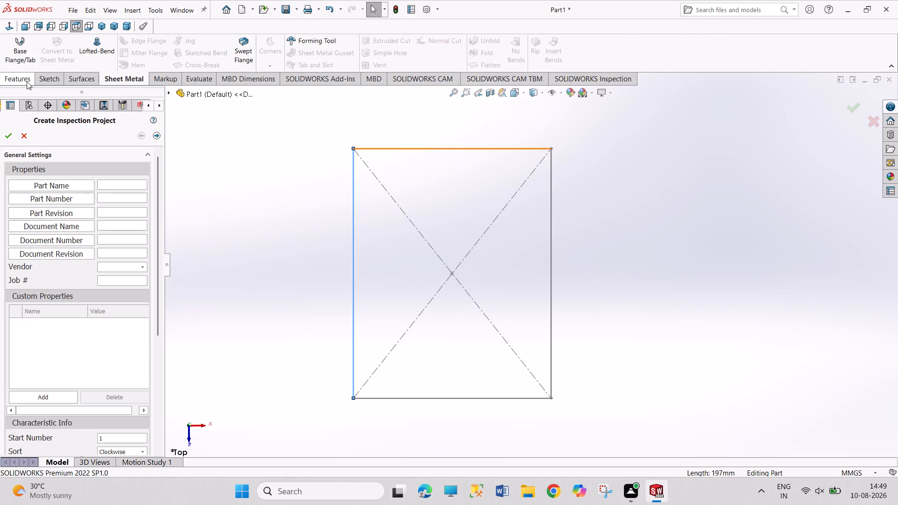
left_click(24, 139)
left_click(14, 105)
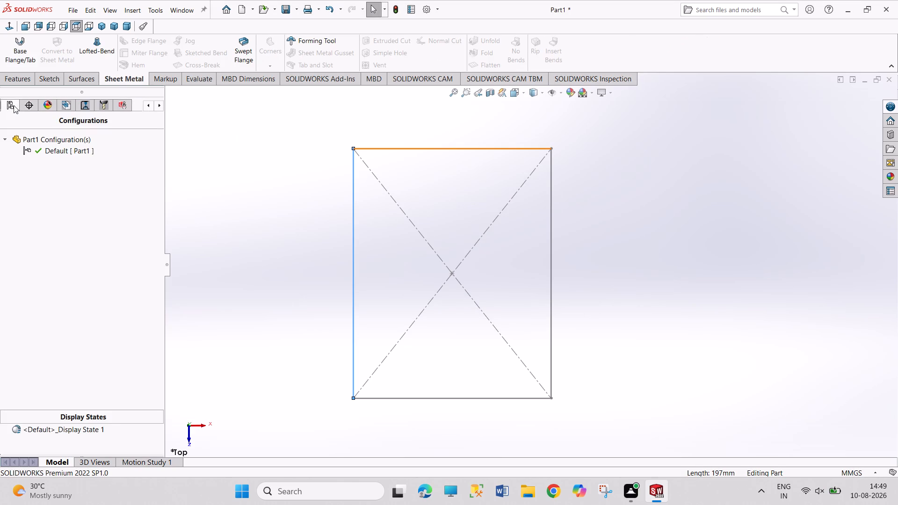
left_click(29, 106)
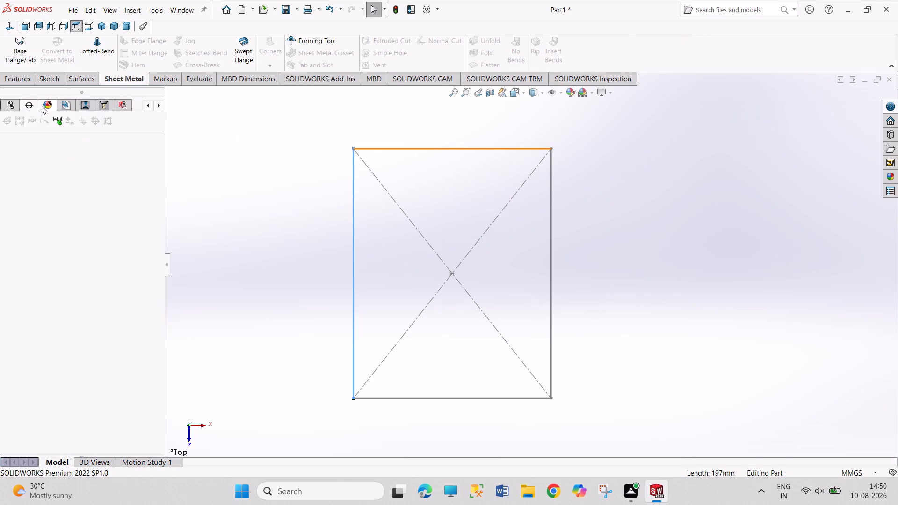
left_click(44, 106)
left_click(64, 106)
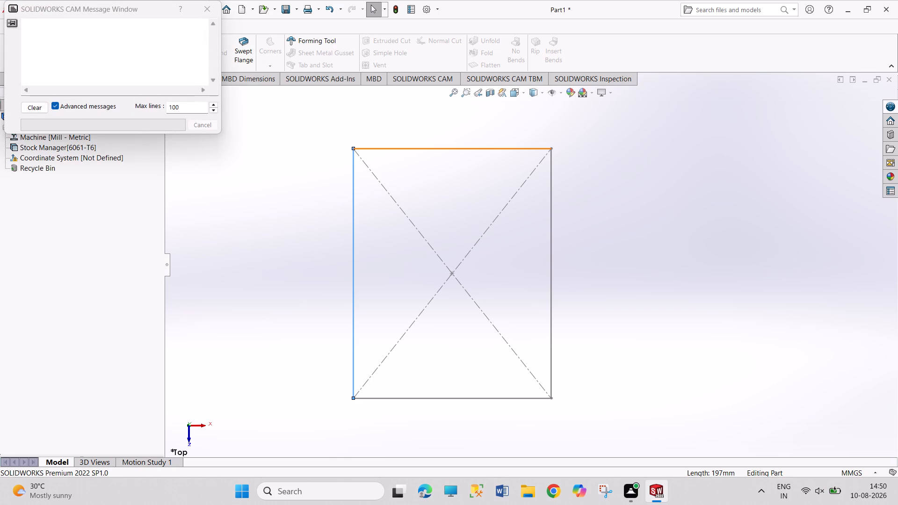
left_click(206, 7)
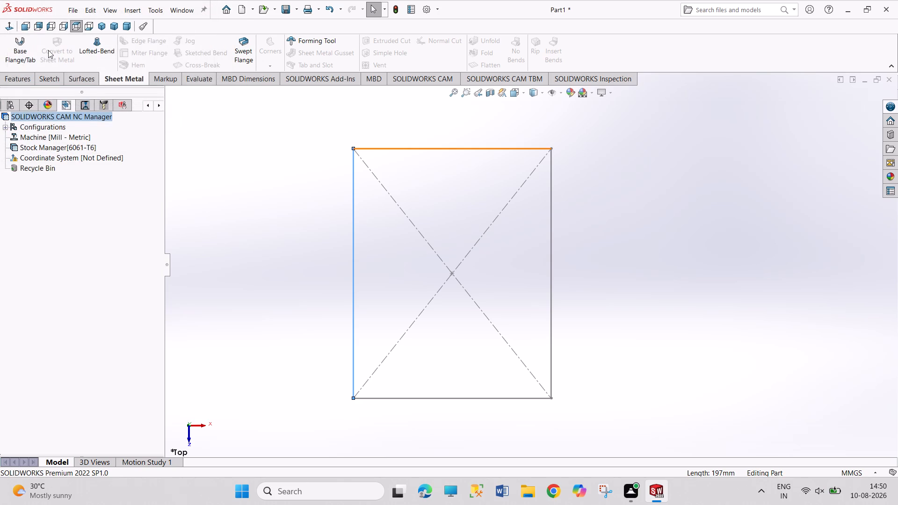
Create a sheet metal Base Flange from the rectangle sketch, 0.7366 mm thick with a K-Factor of 0.5.
left_click(20, 56)
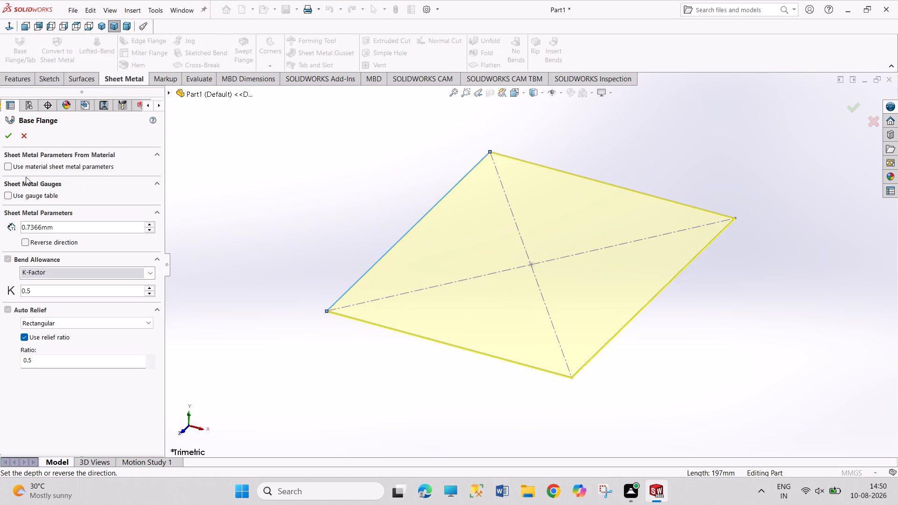
left_click(12, 139)
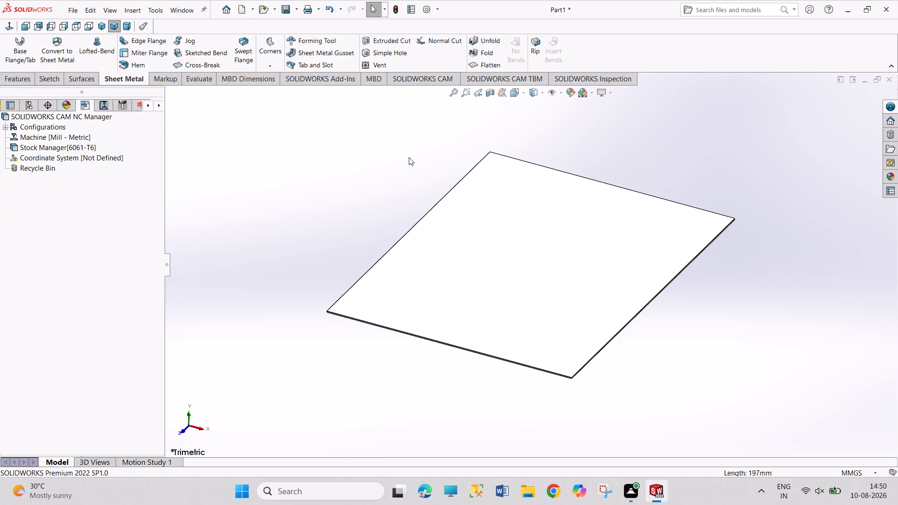
Create 68 mm upright Edge Flanges at 90 degrees on both 156 mm edges and one 197 mm edge of the base.
left_click(409, 157)
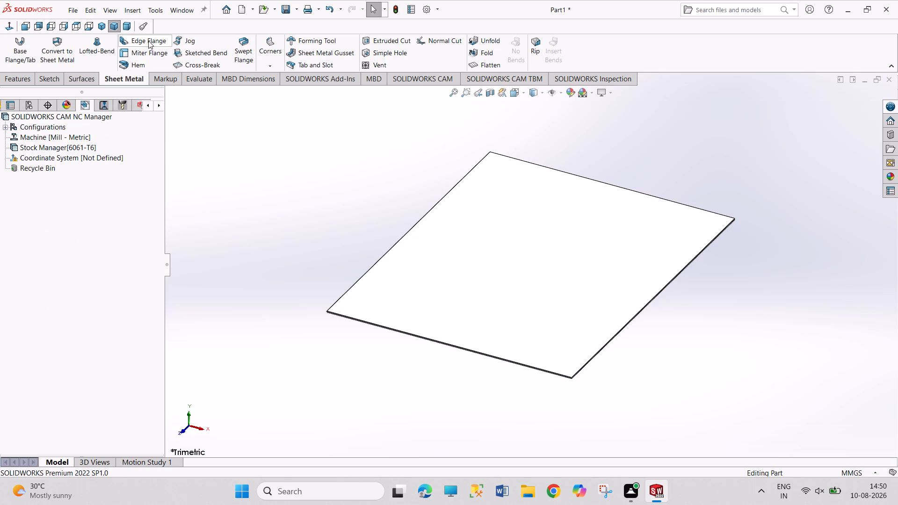
left_click(148, 41)
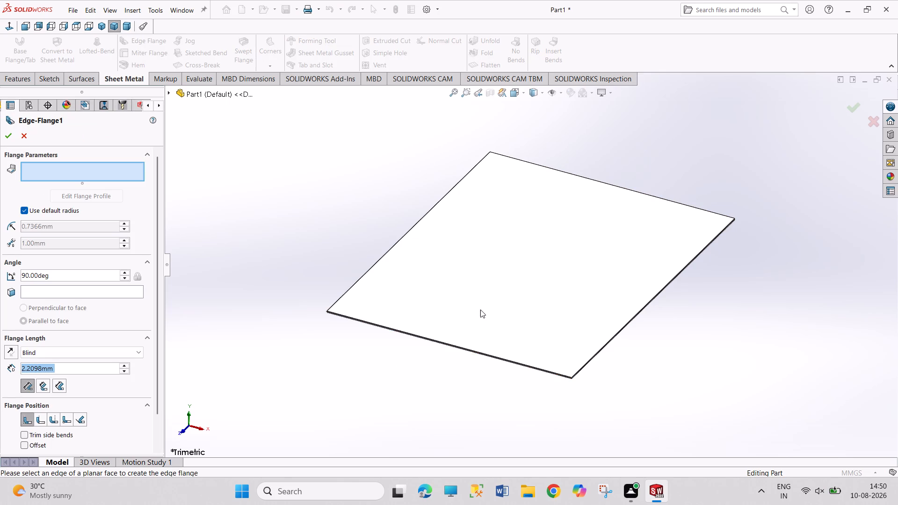
scroll(480, 310, "down", 5)
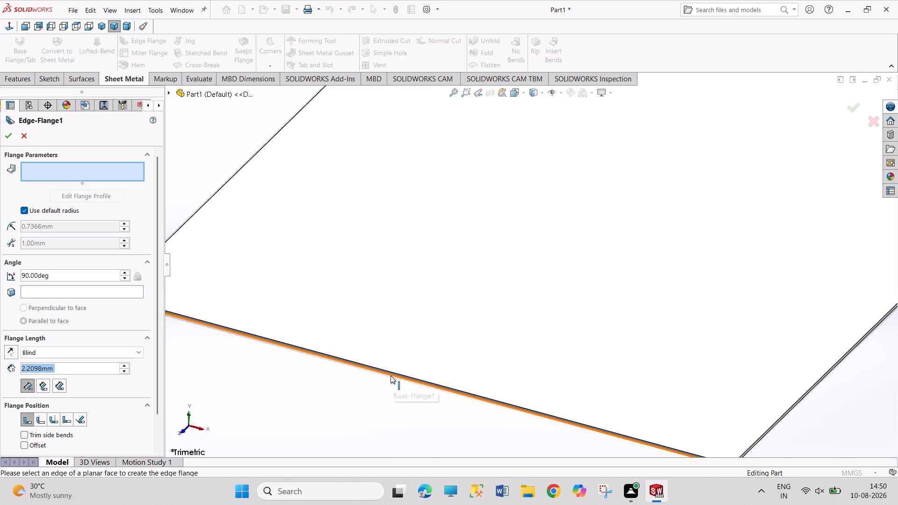
left_click(391, 375)
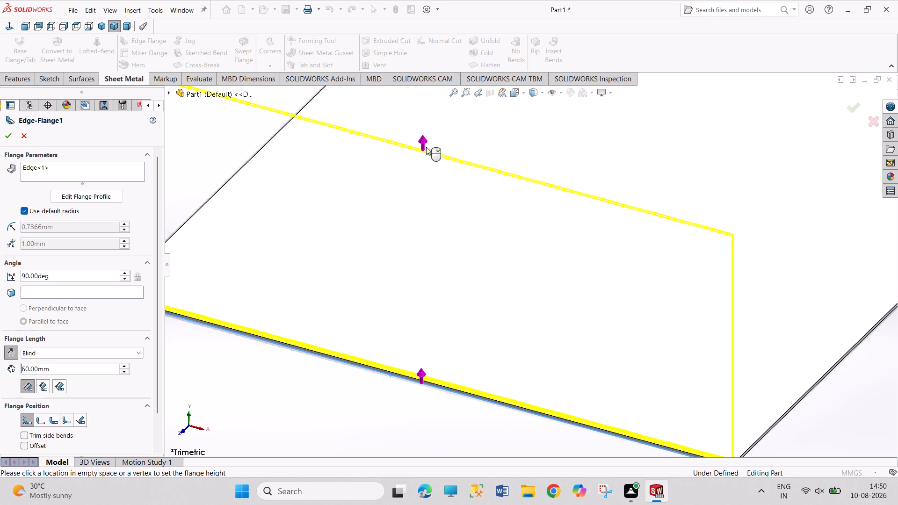
scroll(427, 147, "down", 2)
scroll(427, 147, "up", 6)
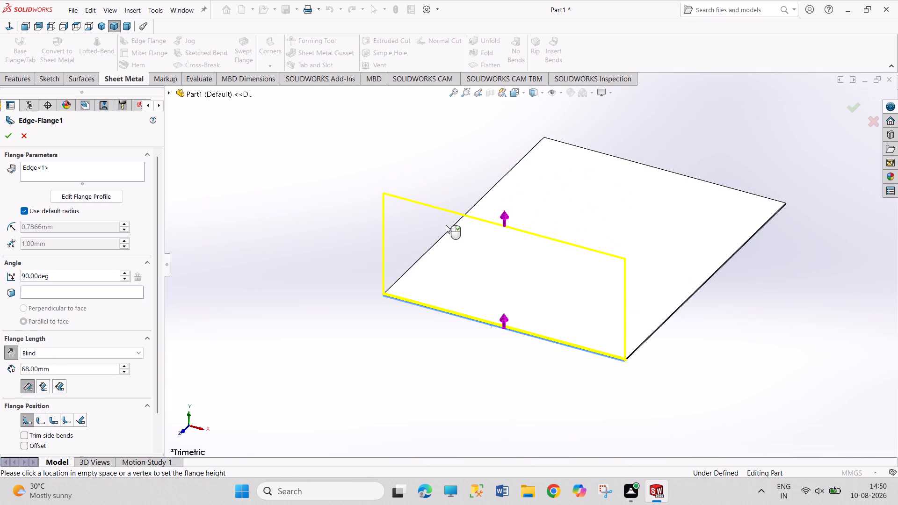
left_click(446, 225)
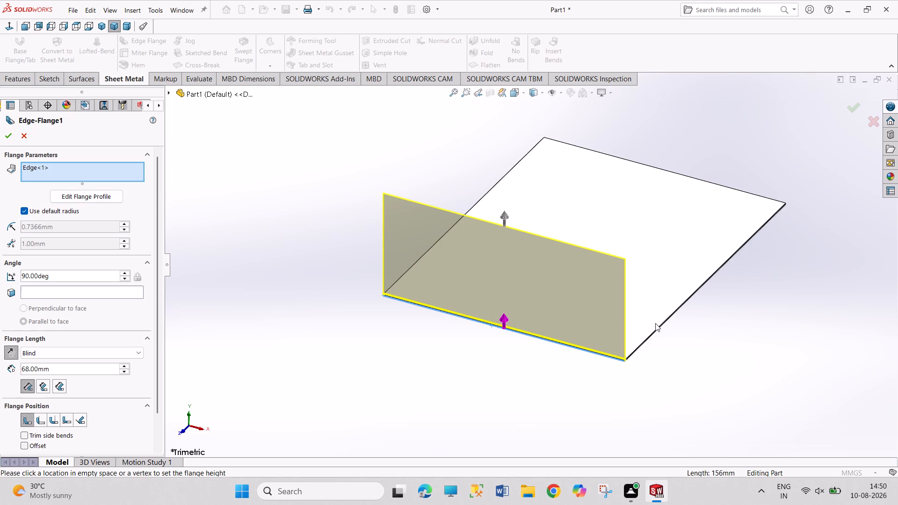
left_click(662, 325)
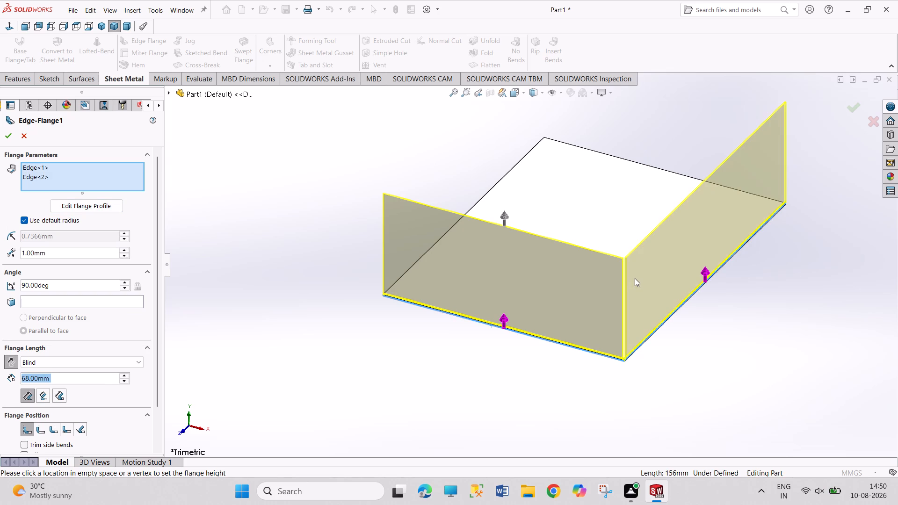
left_click(634, 276)
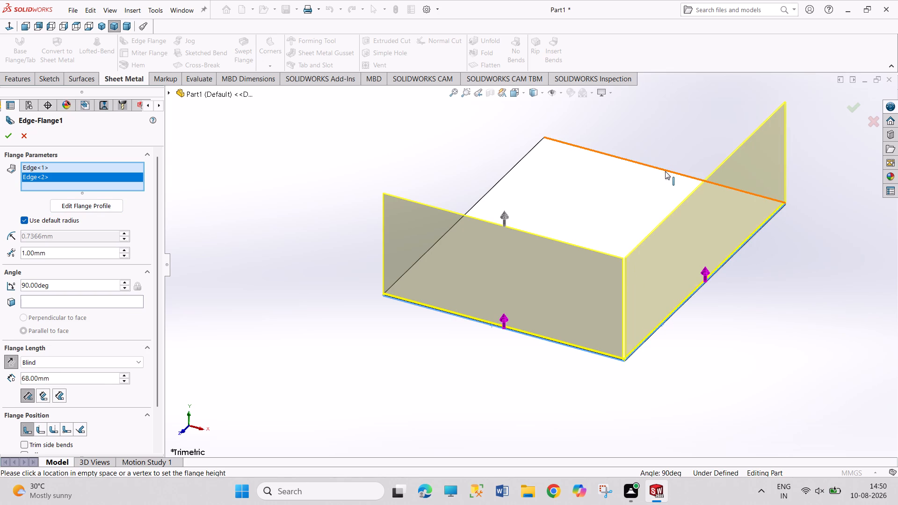
left_click(665, 171)
left_click(745, 122)
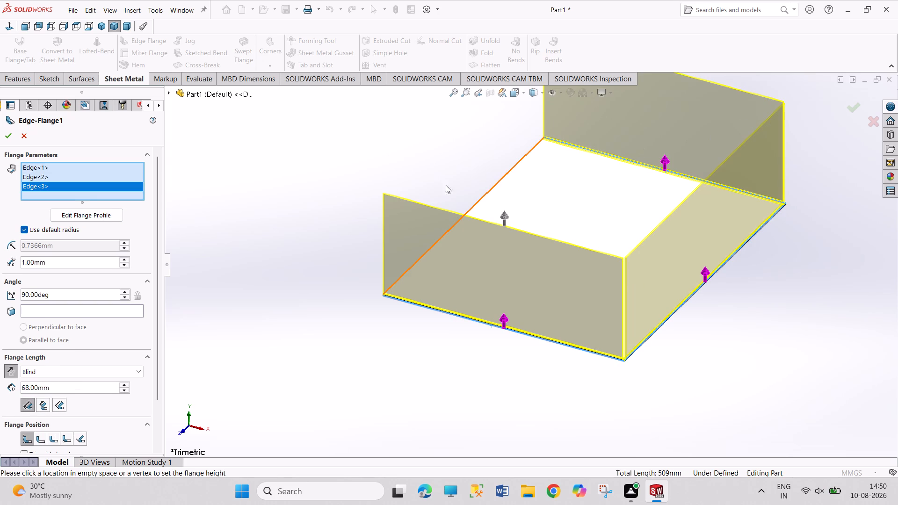
left_click(9, 137)
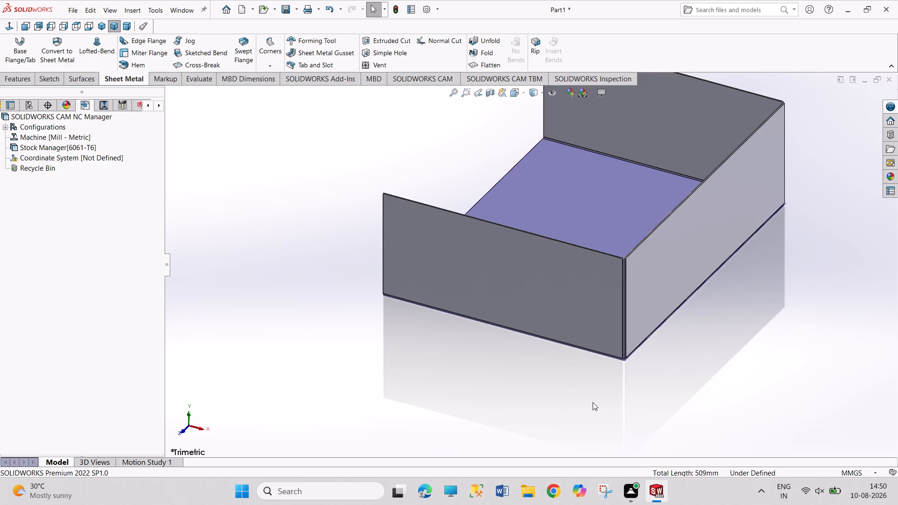
Apply a Closed Corner with a 0.10 mm gap between the front 156 mm end wall and the 197 mm side wall.
middle_click_drag(587, 399, 551, 334)
scroll(521, 272, "down", 4)
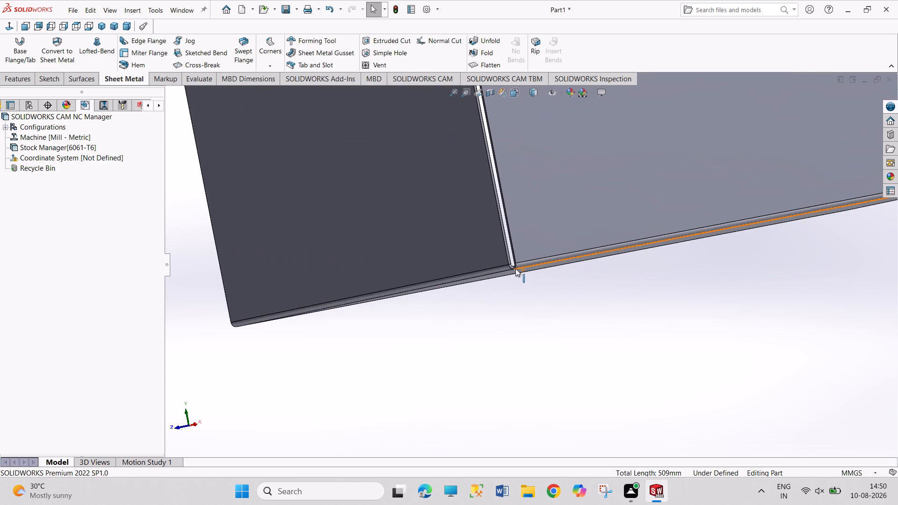
scroll(485, 243, "down", 5)
scroll(596, 287, "up", 3)
scroll(560, 256, "up", 5)
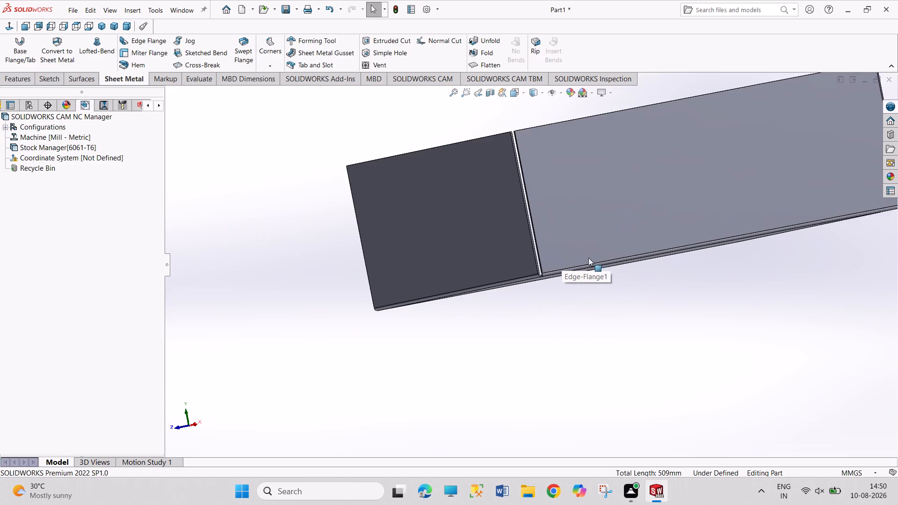
scroll(583, 254, "up", 2)
middle_click_drag(509, 139, 519, 267)
scroll(569, 261, "up", 1)
scroll(569, 261, "down", 5)
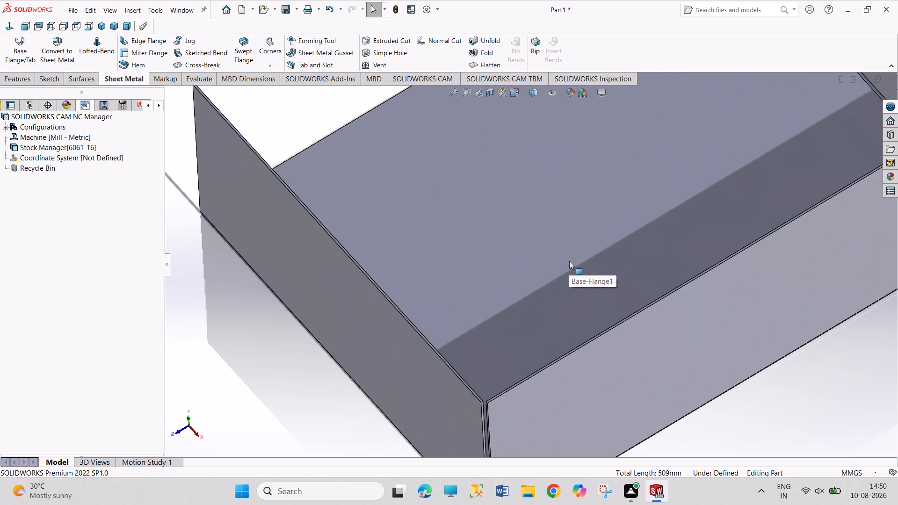
left_click(268, 64)
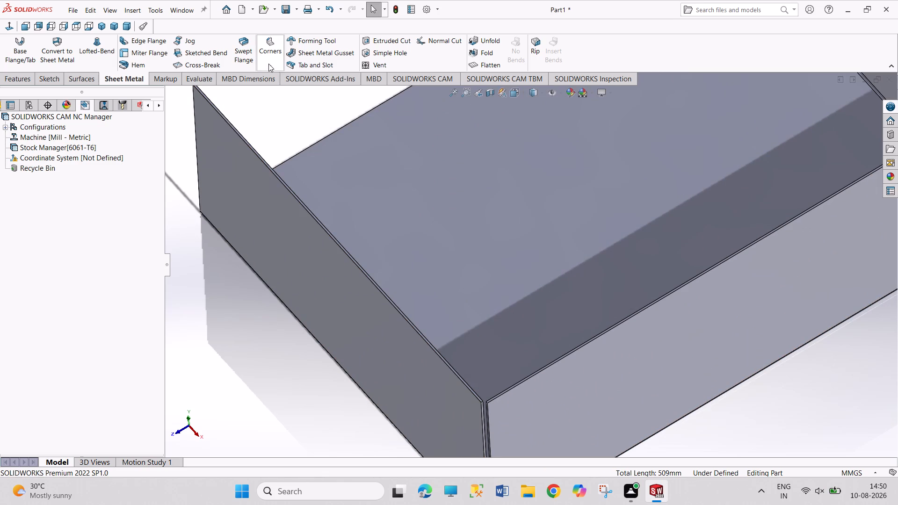
left_click(270, 75)
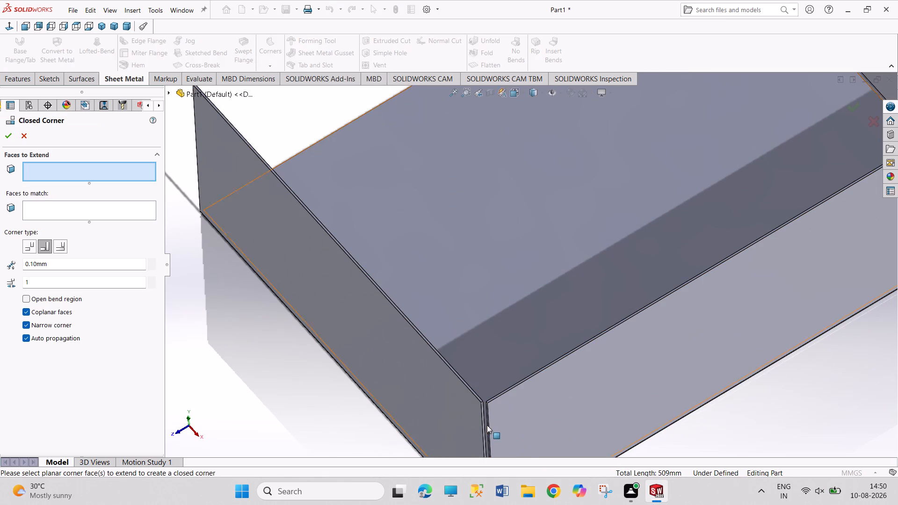
scroll(486, 421, "down", 1)
scroll(486, 421, "up", 4)
scroll(520, 379, "down", 6)
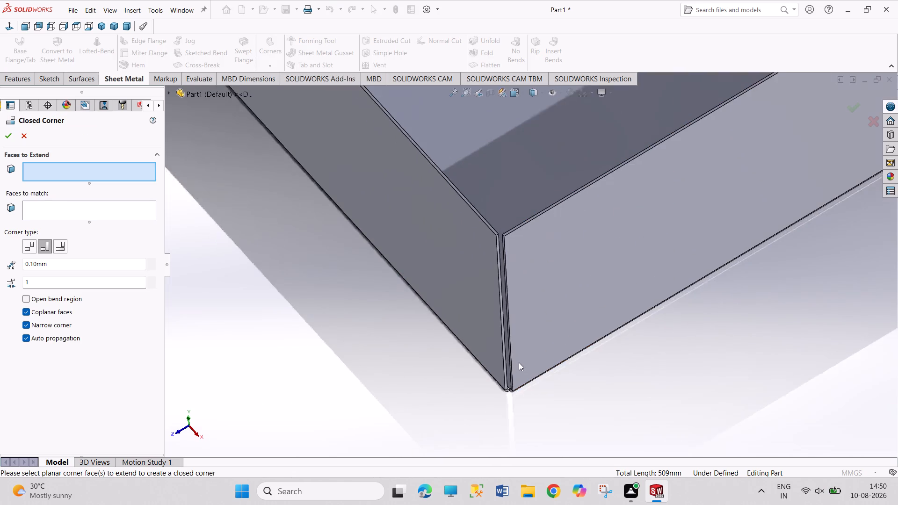
scroll(519, 362, "down", 3)
scroll(503, 312, "down", 4)
left_click(512, 313)
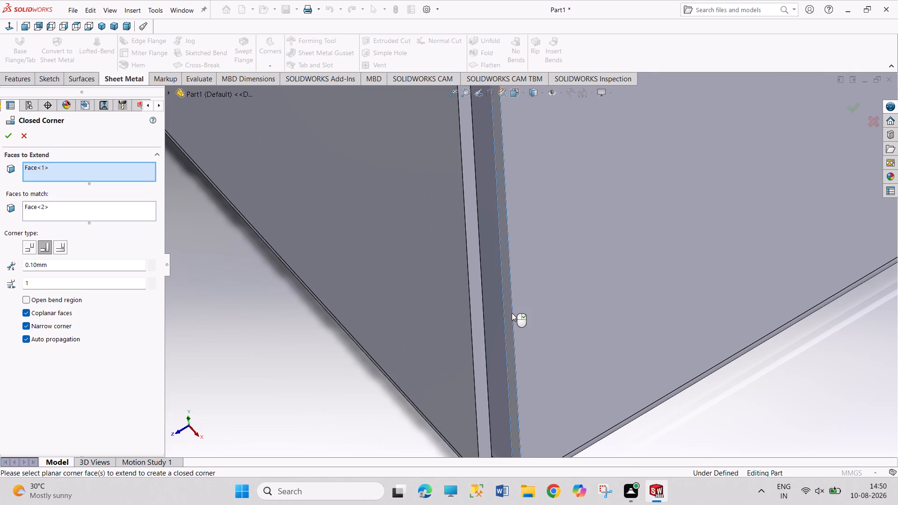
left_click(12, 138)
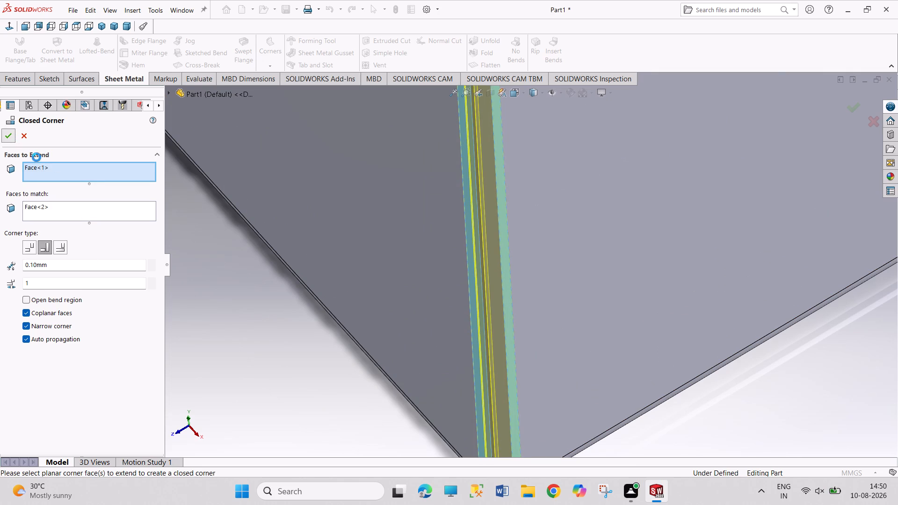
Apply a Closed Corner with a 0.10 mm gap between the 197 mm side wall and the opposite end wall.
scroll(619, 264, "up", 10)
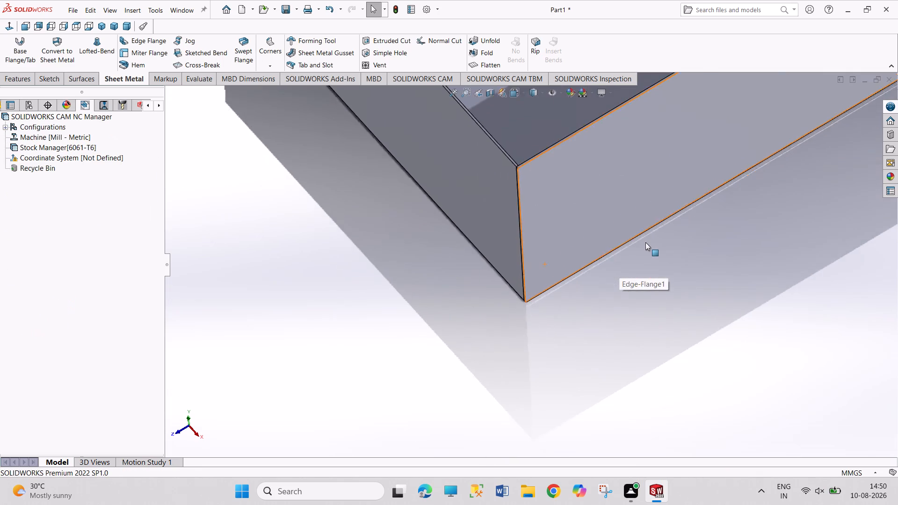
scroll(645, 242, "up", 1)
middle_click_drag(642, 238, 481, 305)
middle_click_drag(259, 128, 358, 149)
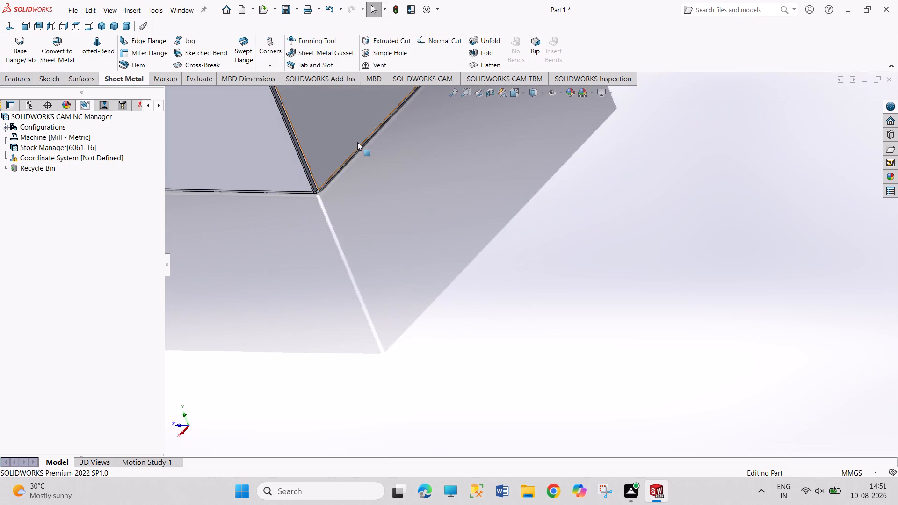
scroll(355, 141, "up", 6)
scroll(428, 137, "down", 3)
scroll(481, 254, "down", 2)
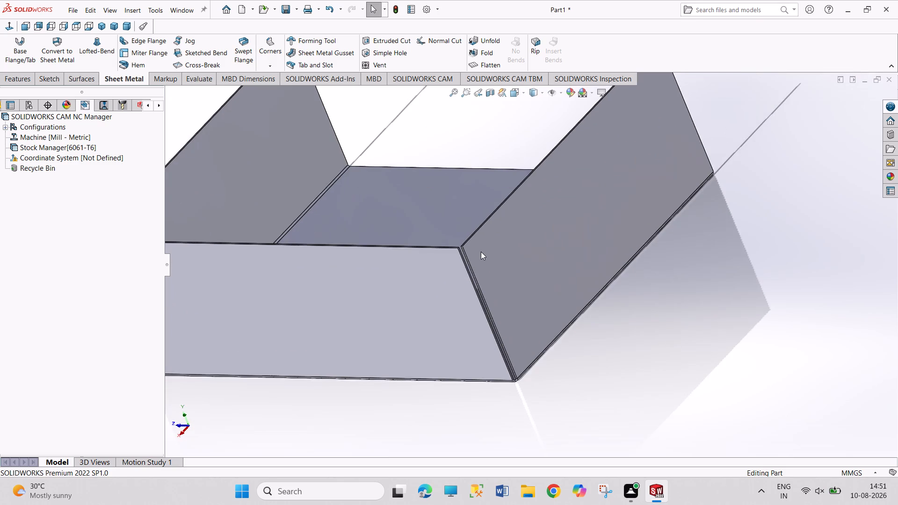
scroll(479, 241, "down", 4)
scroll(488, 287, "down", 3)
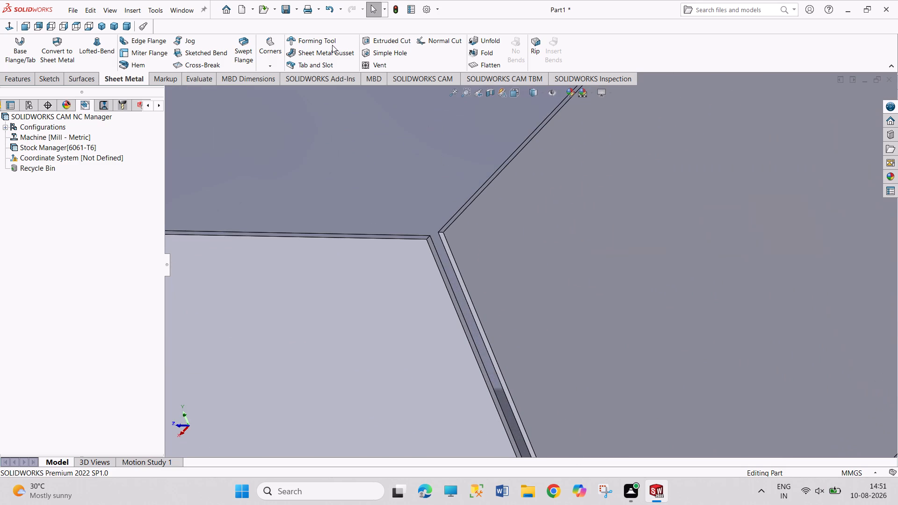
left_click(275, 56)
left_click(284, 79)
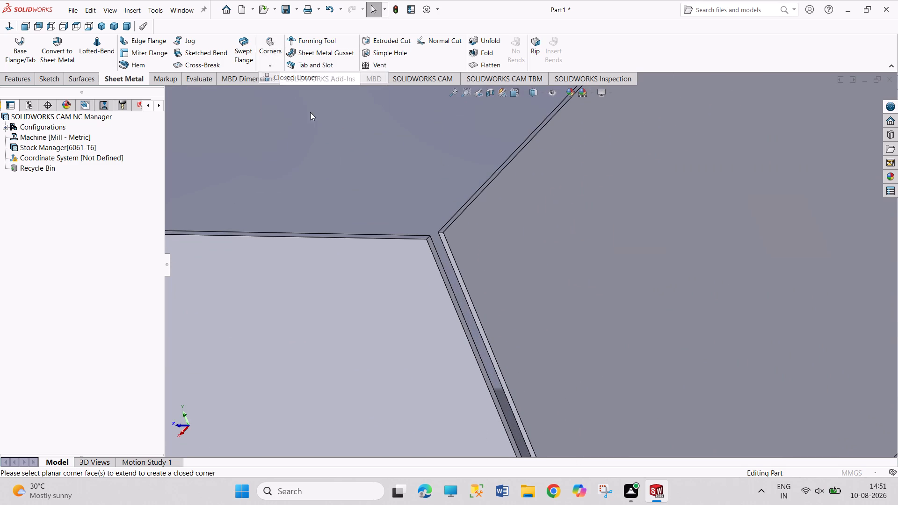
left_click(452, 261)
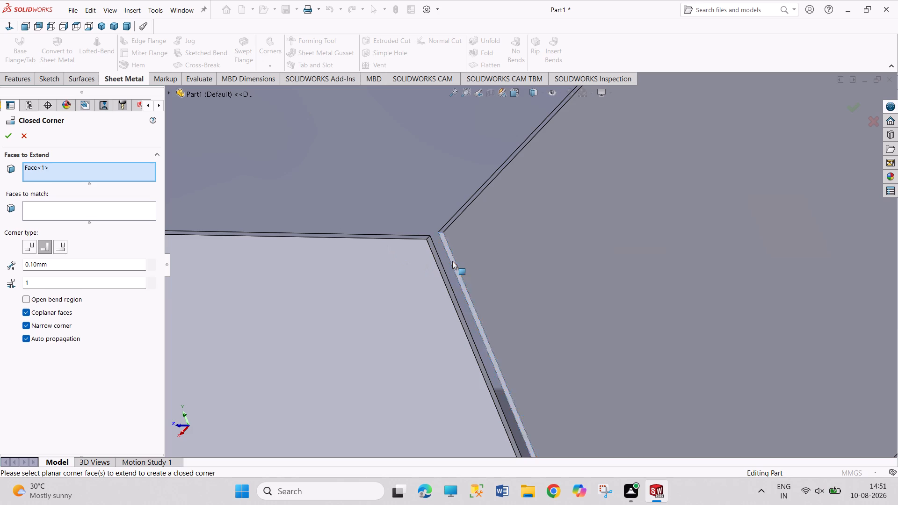
left_click(7, 137)
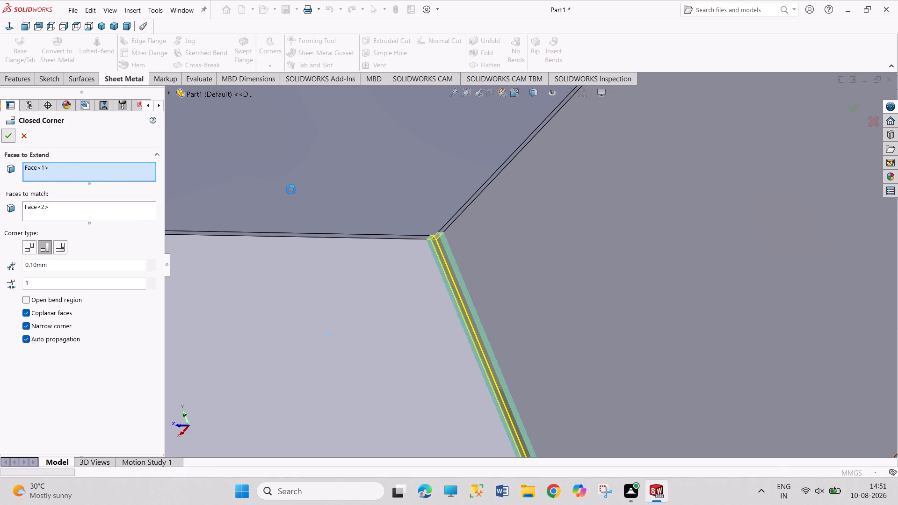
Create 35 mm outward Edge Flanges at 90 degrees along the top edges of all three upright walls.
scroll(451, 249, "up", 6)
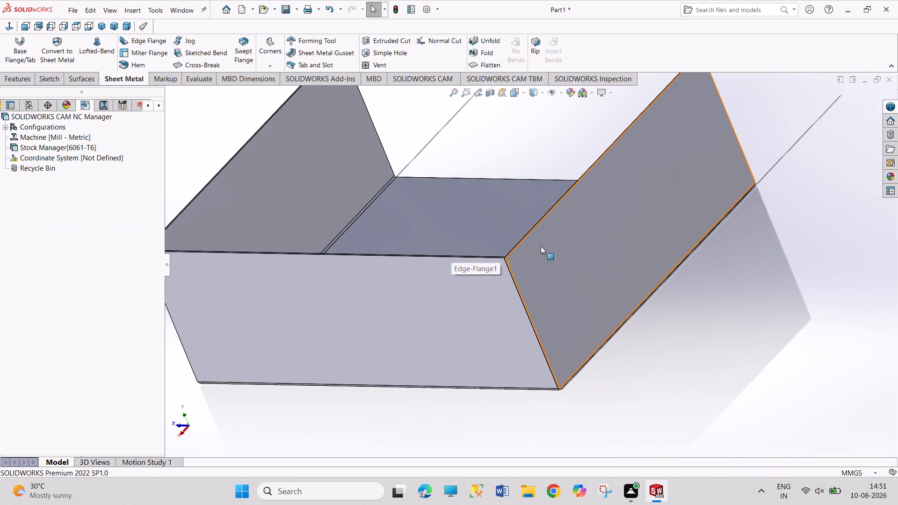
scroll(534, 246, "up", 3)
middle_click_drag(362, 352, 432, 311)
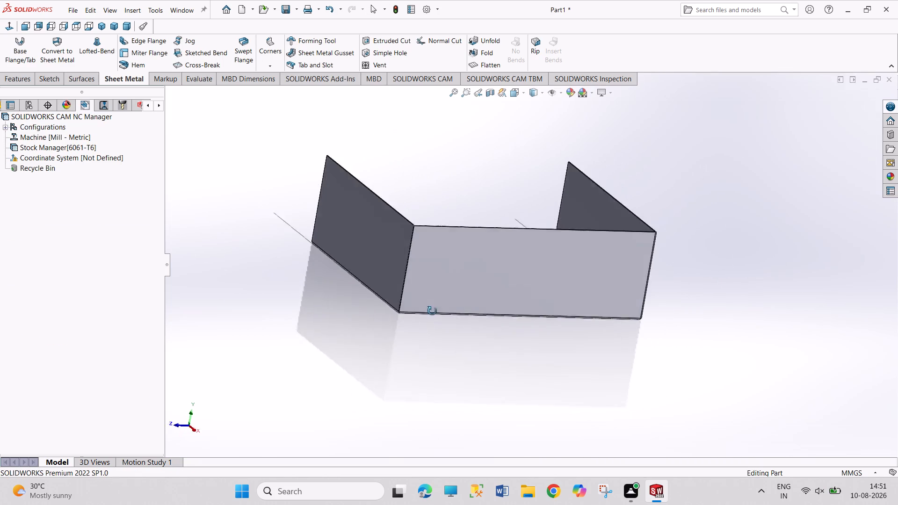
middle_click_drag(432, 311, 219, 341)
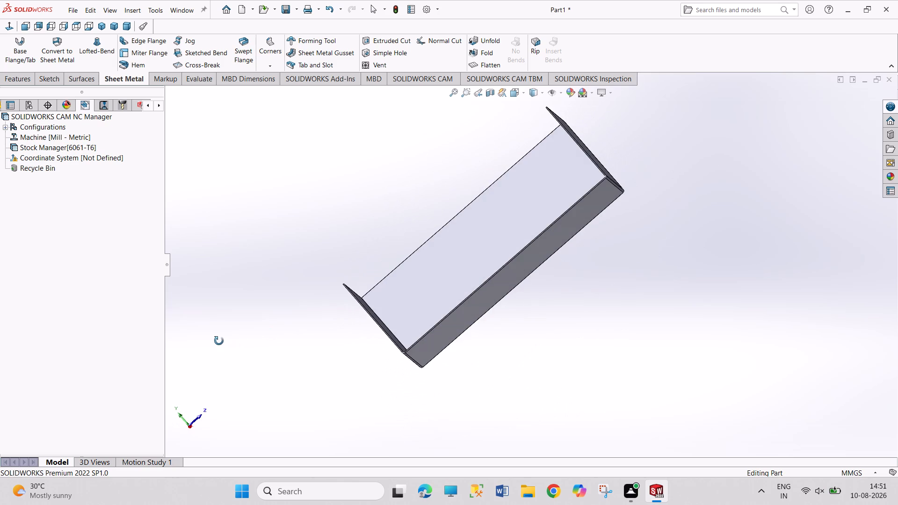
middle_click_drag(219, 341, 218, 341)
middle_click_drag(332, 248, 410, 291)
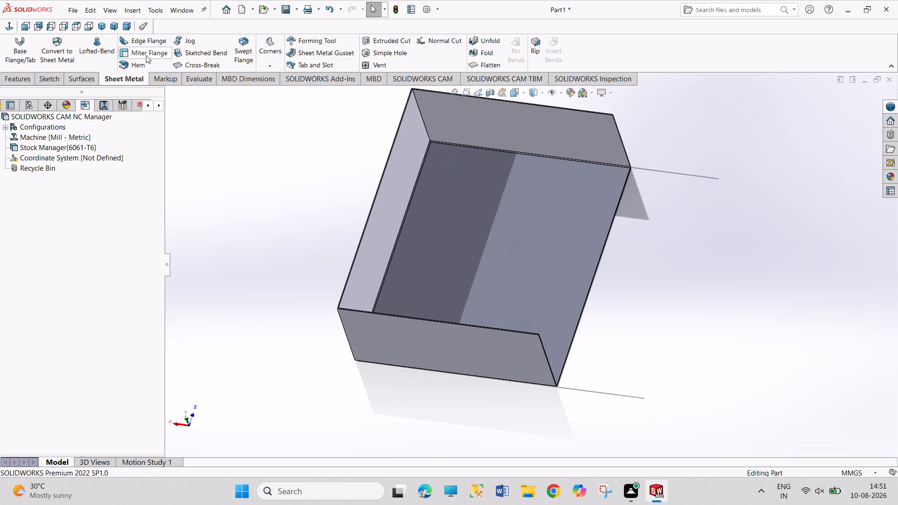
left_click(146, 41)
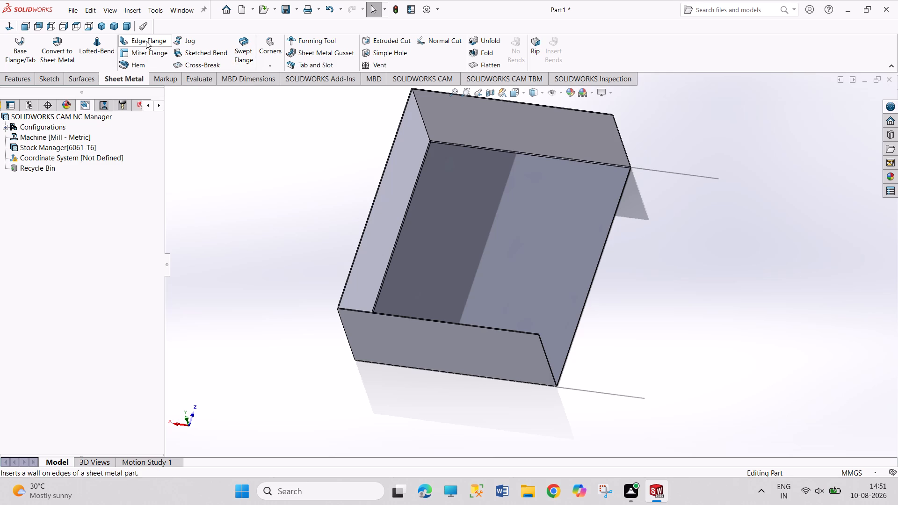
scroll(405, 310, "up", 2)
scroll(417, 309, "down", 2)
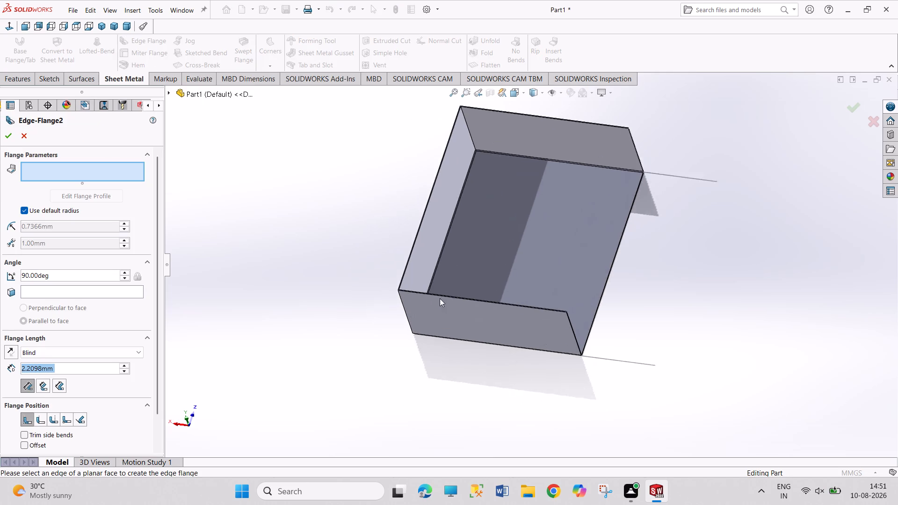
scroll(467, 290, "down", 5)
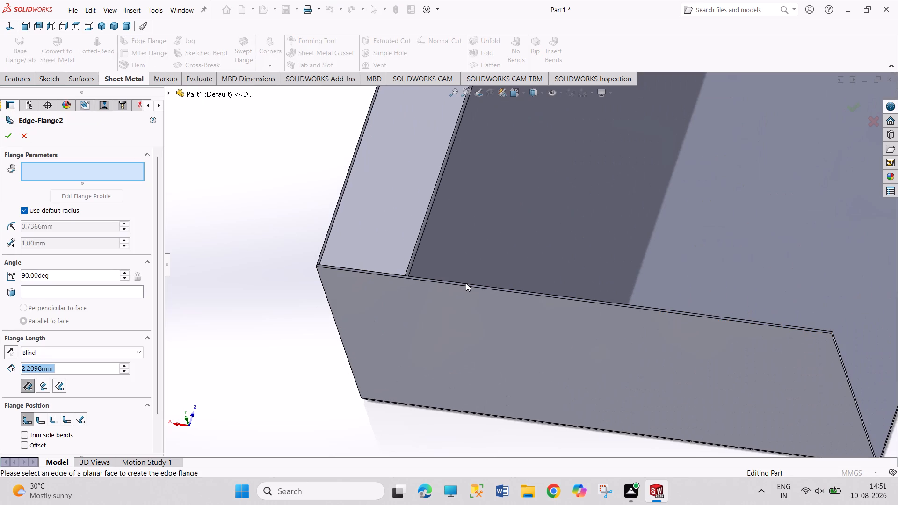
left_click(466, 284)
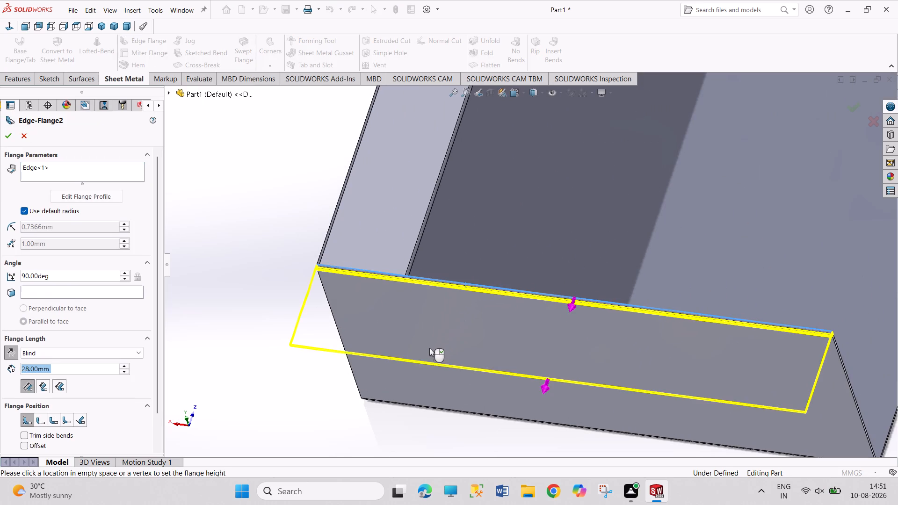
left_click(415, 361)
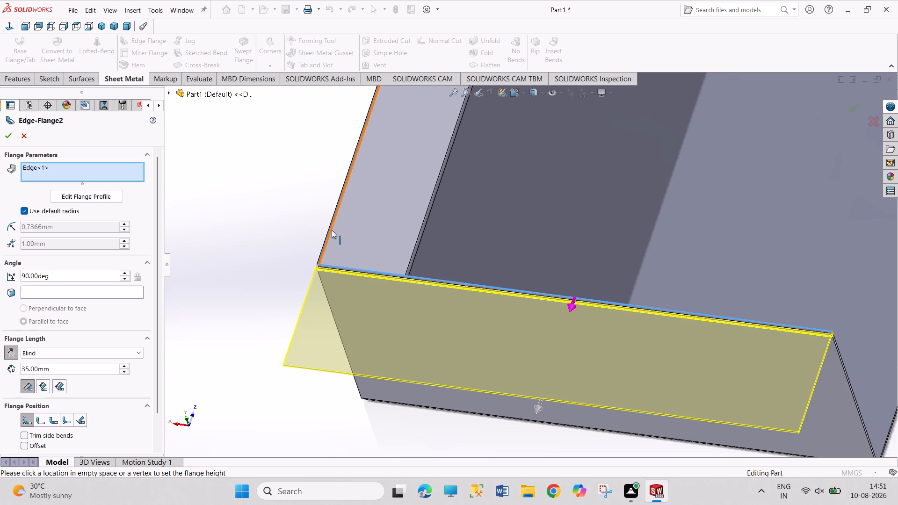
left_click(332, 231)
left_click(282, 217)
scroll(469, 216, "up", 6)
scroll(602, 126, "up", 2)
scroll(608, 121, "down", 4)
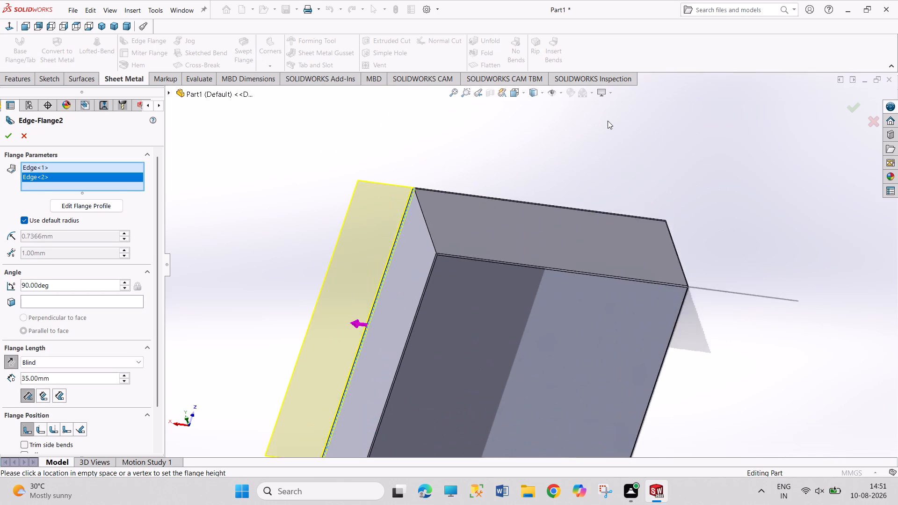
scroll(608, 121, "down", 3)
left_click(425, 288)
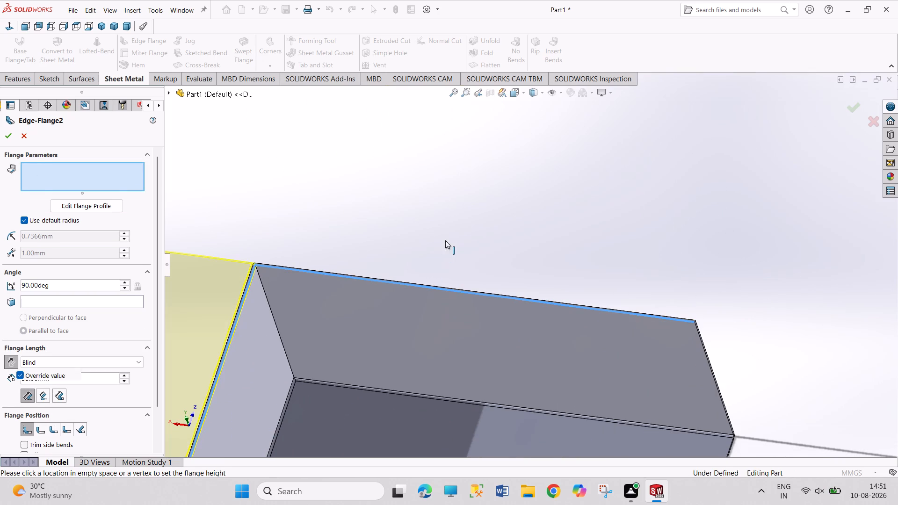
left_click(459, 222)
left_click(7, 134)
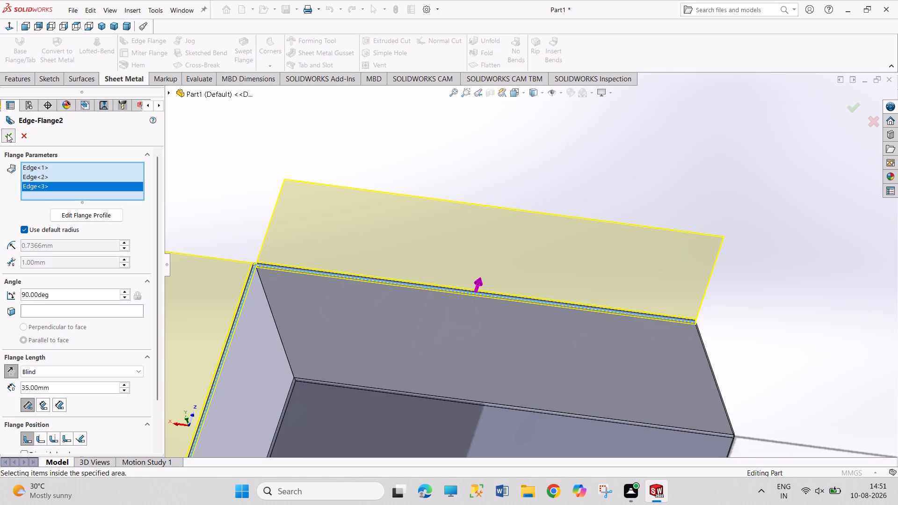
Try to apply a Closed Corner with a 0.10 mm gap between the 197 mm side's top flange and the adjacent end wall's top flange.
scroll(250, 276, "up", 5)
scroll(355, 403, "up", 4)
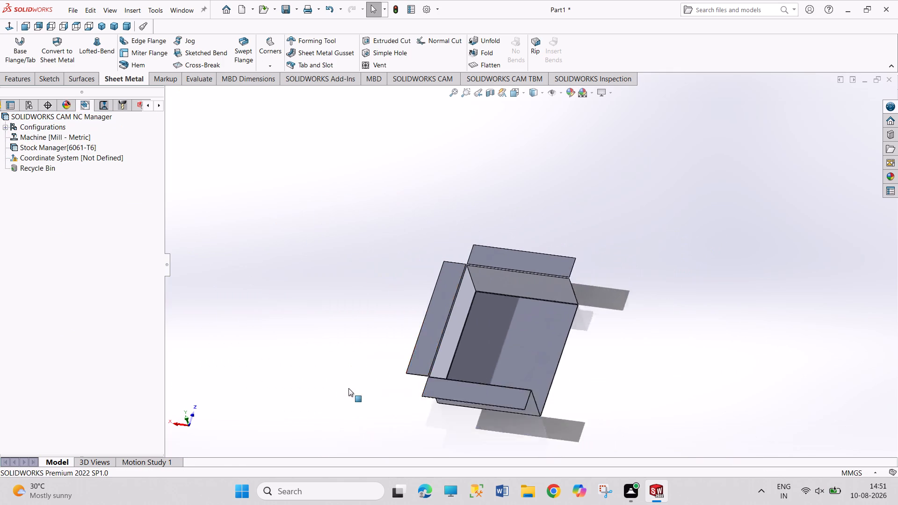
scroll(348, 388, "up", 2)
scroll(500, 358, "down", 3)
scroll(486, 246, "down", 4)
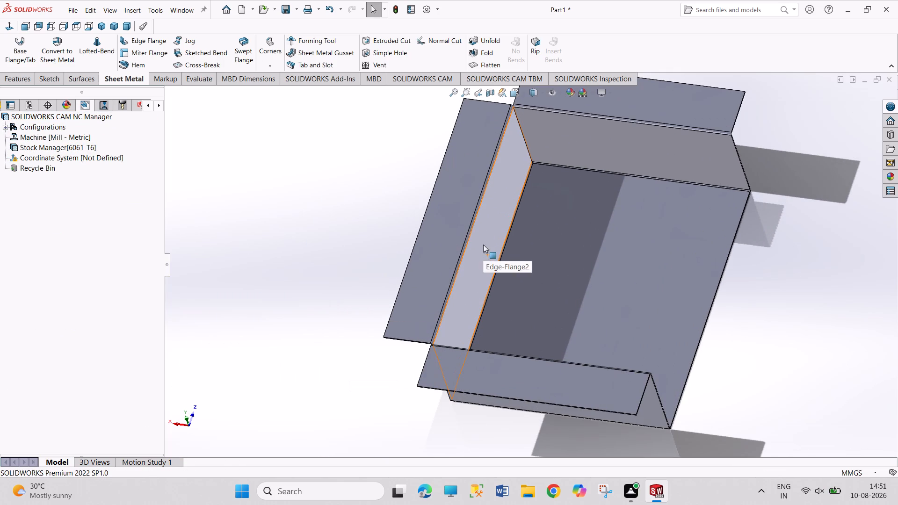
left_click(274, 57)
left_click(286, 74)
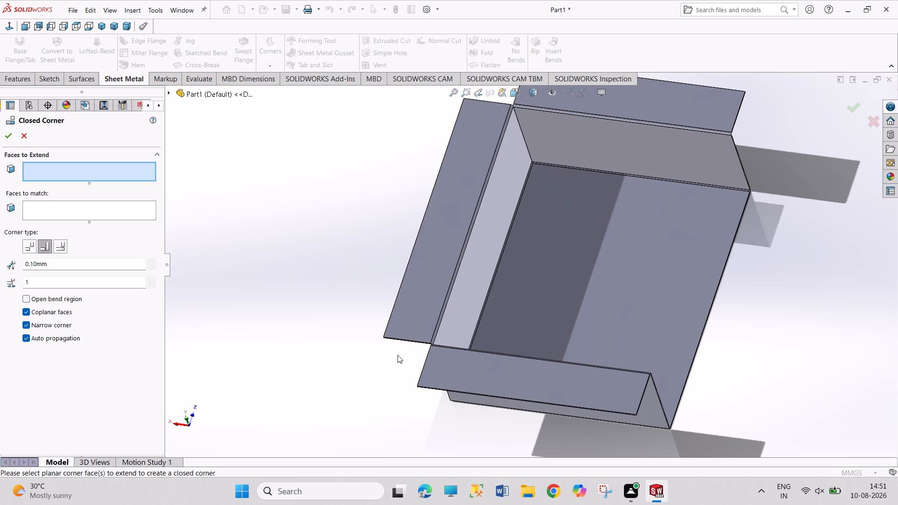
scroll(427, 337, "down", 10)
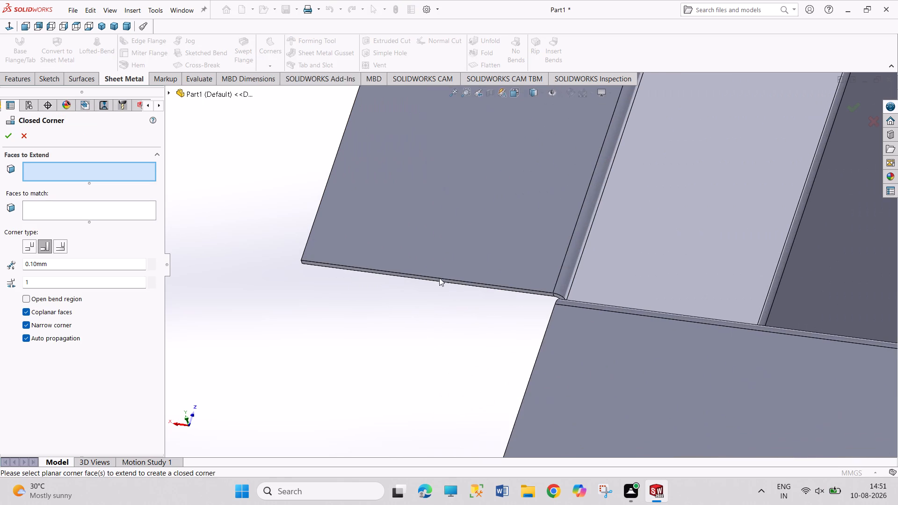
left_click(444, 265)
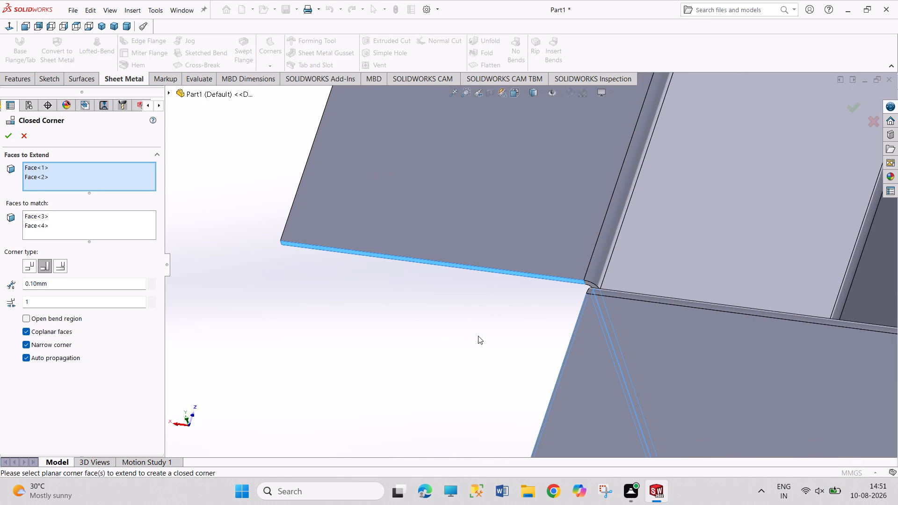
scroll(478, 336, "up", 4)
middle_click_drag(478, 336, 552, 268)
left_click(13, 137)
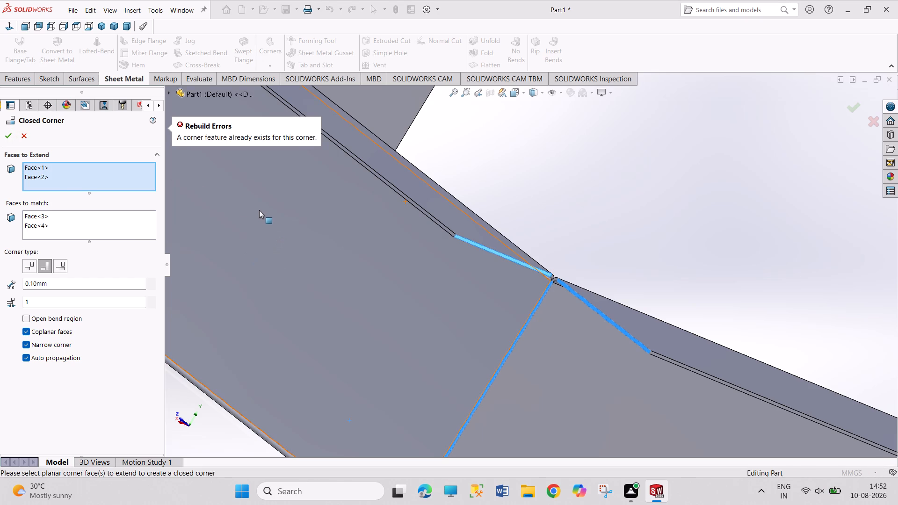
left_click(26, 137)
Undo the top flanges, both closed corners and the upright wall flanges, back to the flat base flange.
scroll(667, 233, "up", 2)
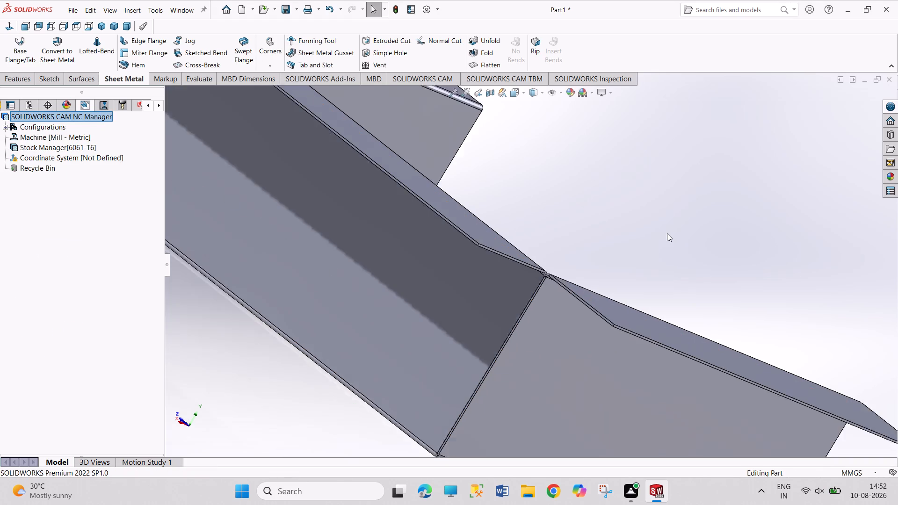
scroll(667, 233, "up", 4)
middle_click_drag(662, 248, 487, 276)
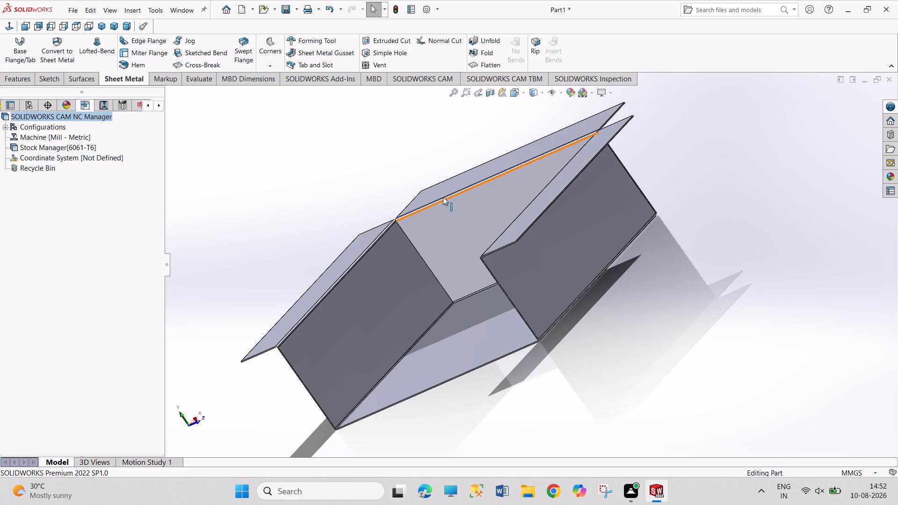
middle_click_drag(368, 171, 390, 305)
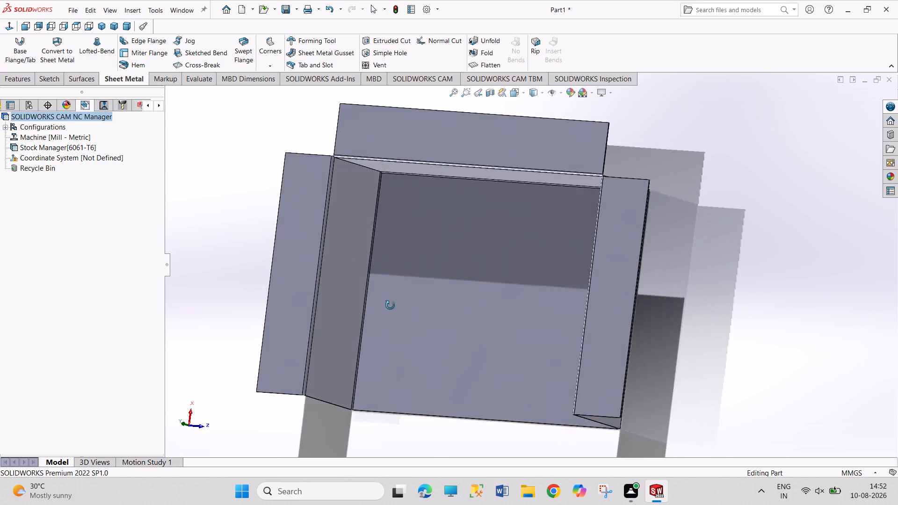
middle_click_drag(390, 305, 413, 386)
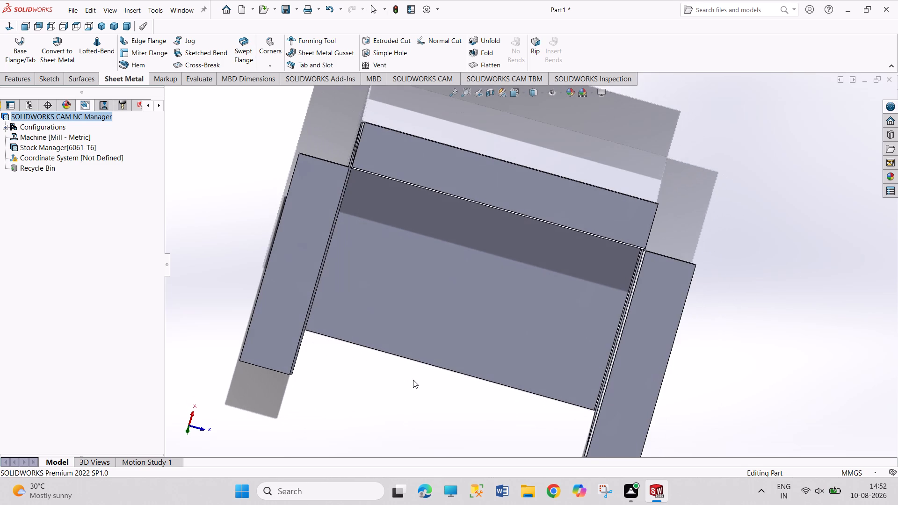
middle_click_drag(413, 378, 417, 295)
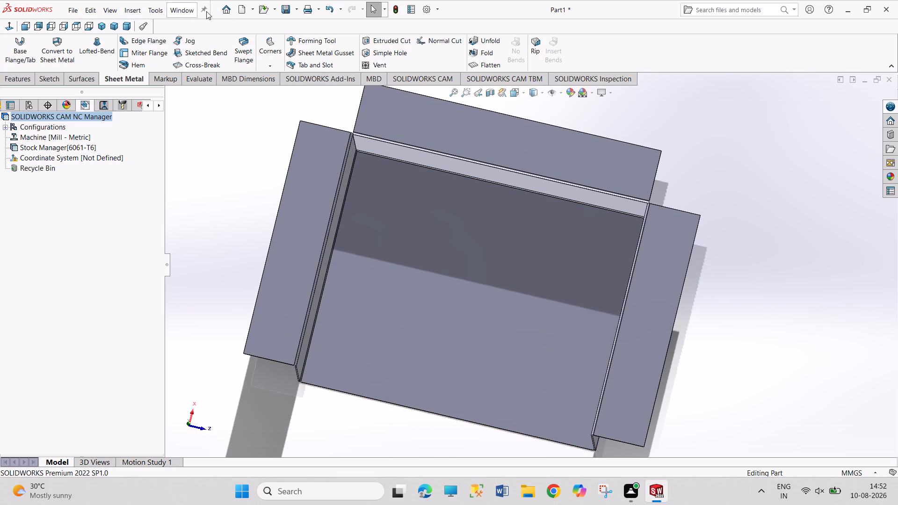
left_click(331, 7)
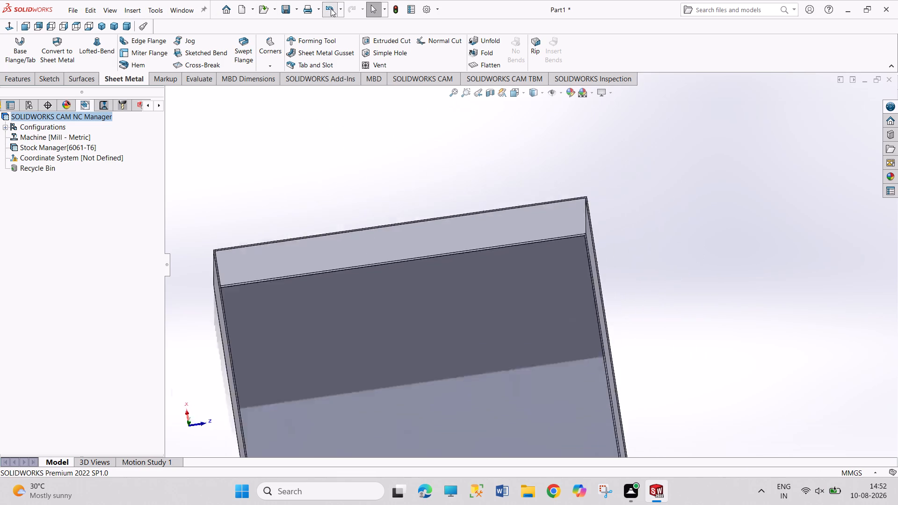
left_click(331, 8)
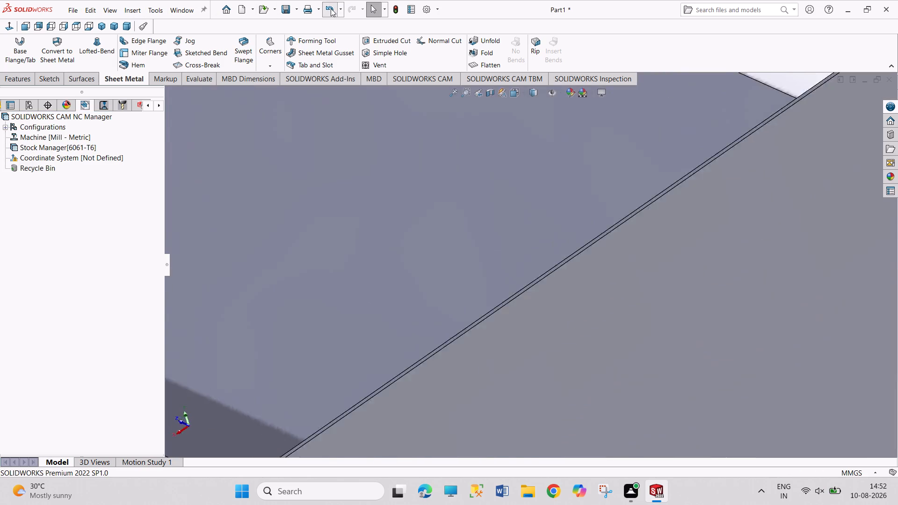
left_click(331, 8)
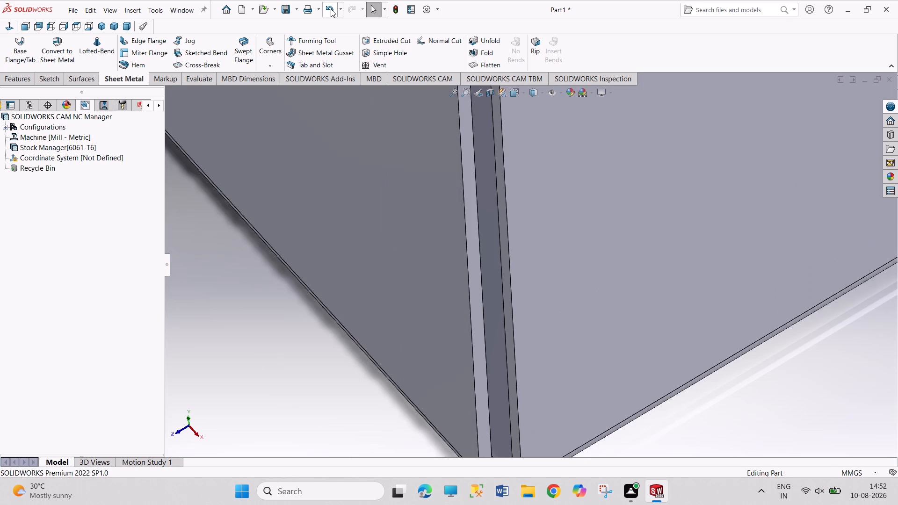
left_click(331, 9)
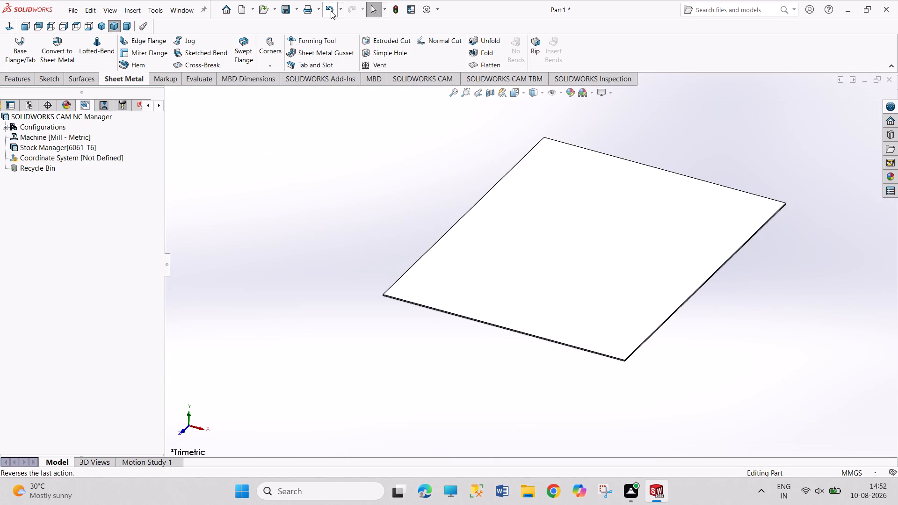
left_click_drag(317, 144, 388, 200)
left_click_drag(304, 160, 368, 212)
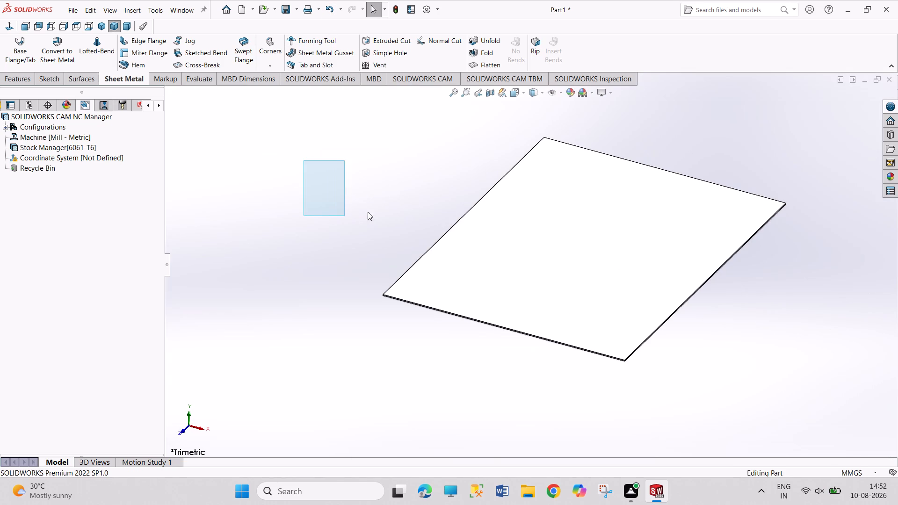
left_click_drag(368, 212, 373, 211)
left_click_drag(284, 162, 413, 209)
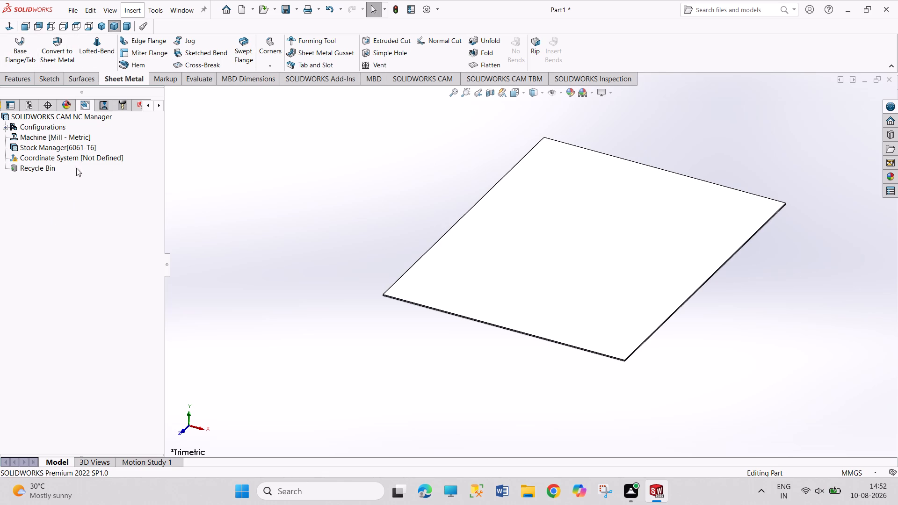
Edit the base flange's sketch and set the rectangle's horizontal dimension to 323 mm.
left_click(14, 103)
left_click(24, 106)
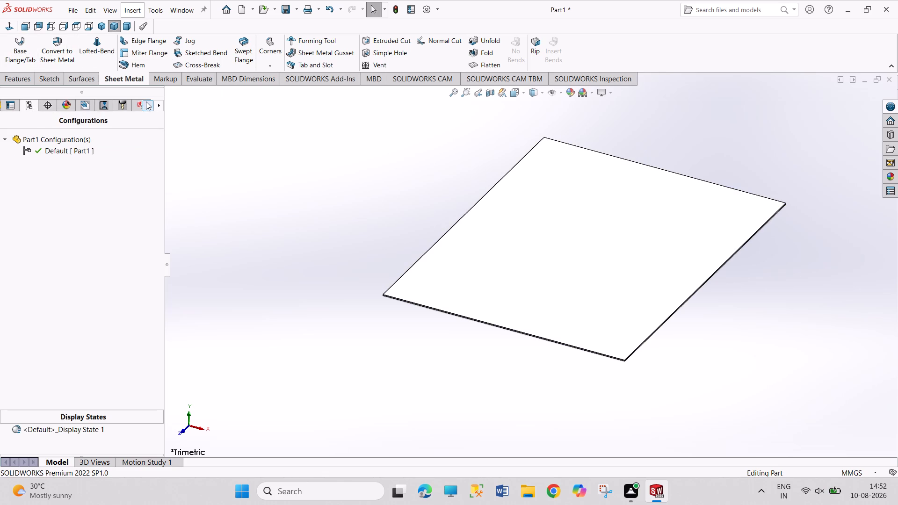
left_click(147, 104)
left_click(147, 104)
left_click(7, 108)
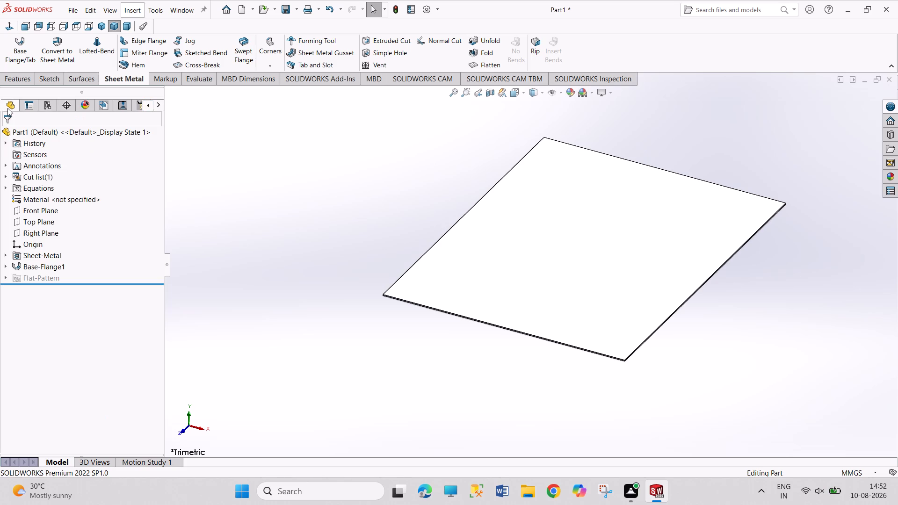
left_click(5, 255)
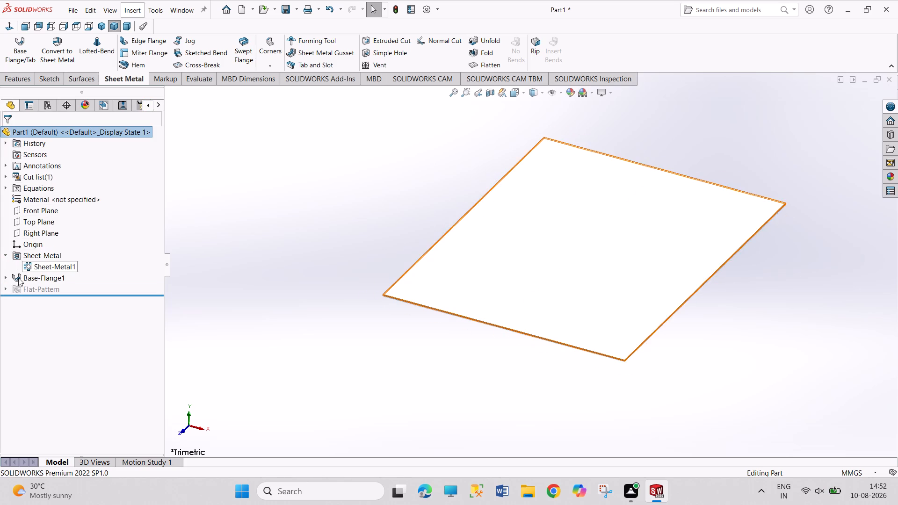
left_click(6, 274)
left_click(35, 288)
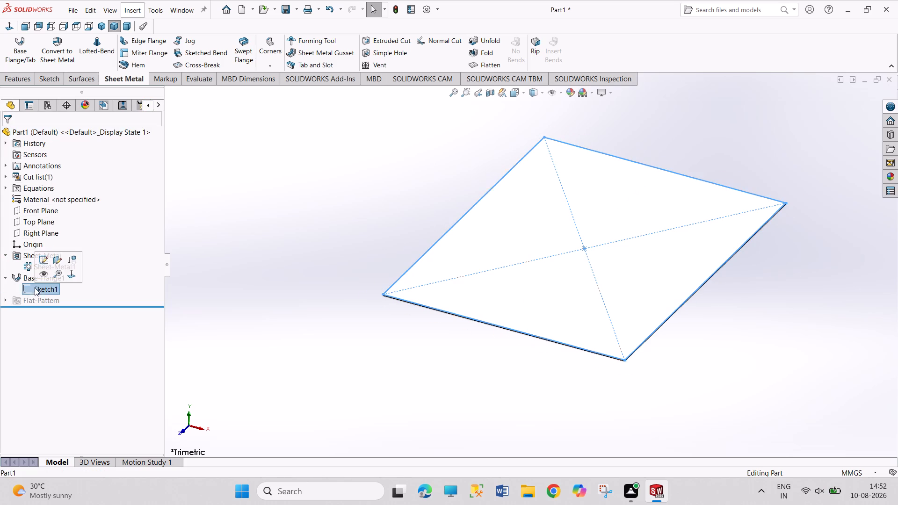
left_click(43, 259)
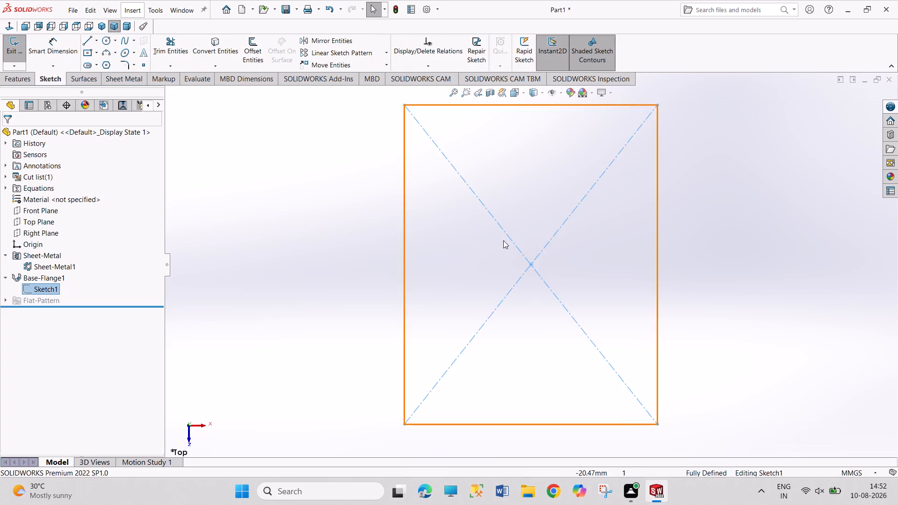
scroll(512, 222, "down", 2)
scroll(512, 222, "up", 5)
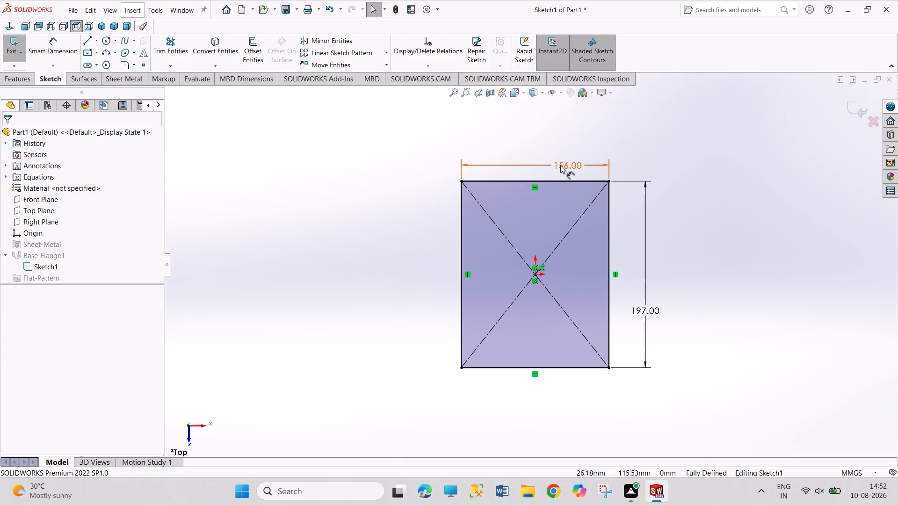
double_click(560, 165)
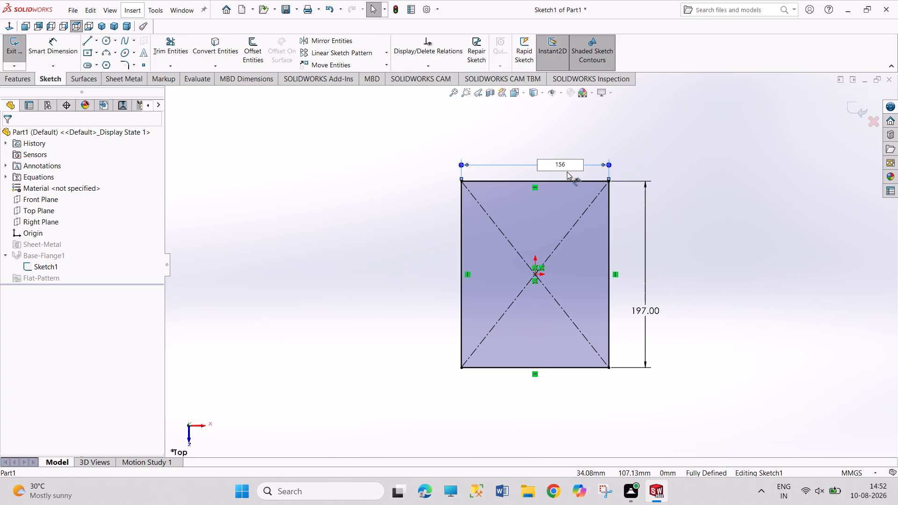
left_click_drag(567, 164, 494, 163)
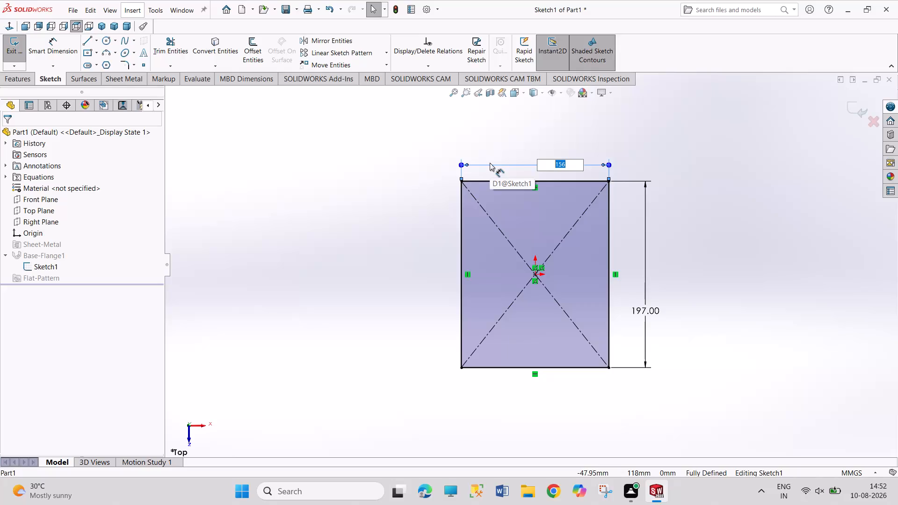
type("323")
left_click(639, 309)
Set the base rectangle's vertical dimension to 281 mm and exit the sketch to rebuild the base flange.
double_click(724, 309)
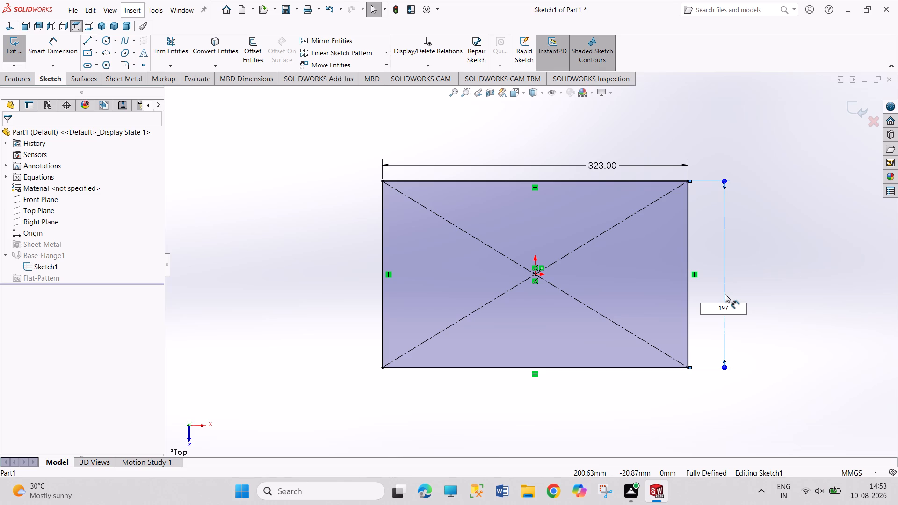
type("281")
key("Right")
key("Right")
key("BackSpace")
key("BackSpace")
key("BackSpace")
key("BackSpace")
key("BackSpace")
key("BackSpace")
key("BackSpace")
key("BackSpace")
key("BackSpace")
key("BackSpace")
key("BackSpace")
key("BackSpace")
key("2")
type("81")
key("Return")
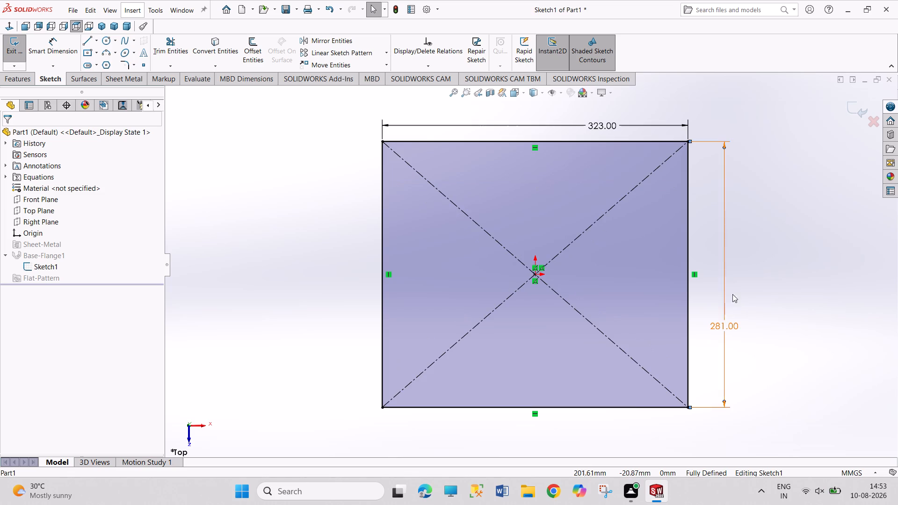
right_click(782, 289)
left_click(749, 207)
left_click_drag(750, 207, 763, 231)
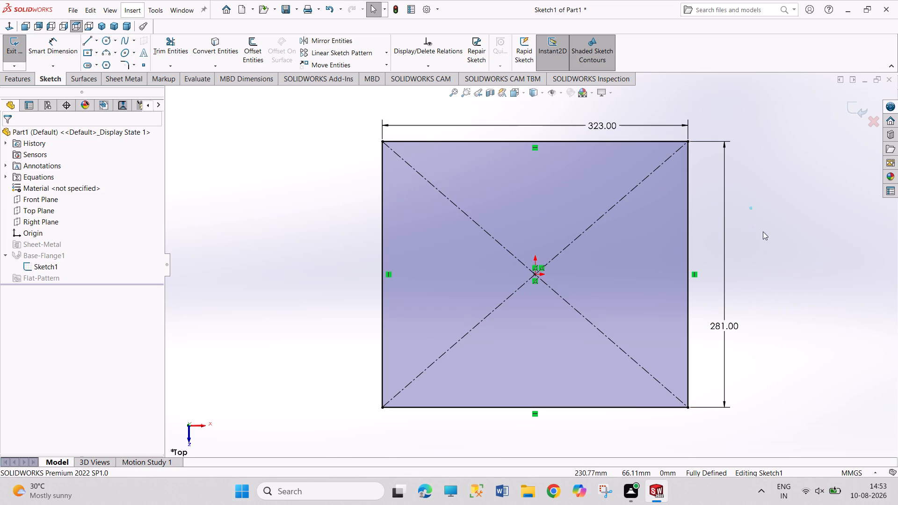
left_click_drag(763, 231, 812, 279)
left_click_drag(773, 207, 800, 273)
left_click_drag(768, 219, 789, 254)
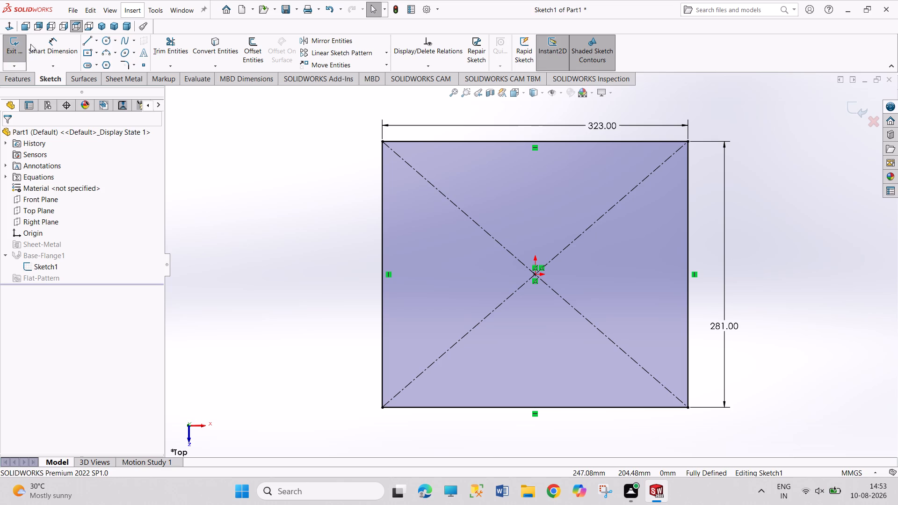
left_click(14, 43)
left_click(19, 43)
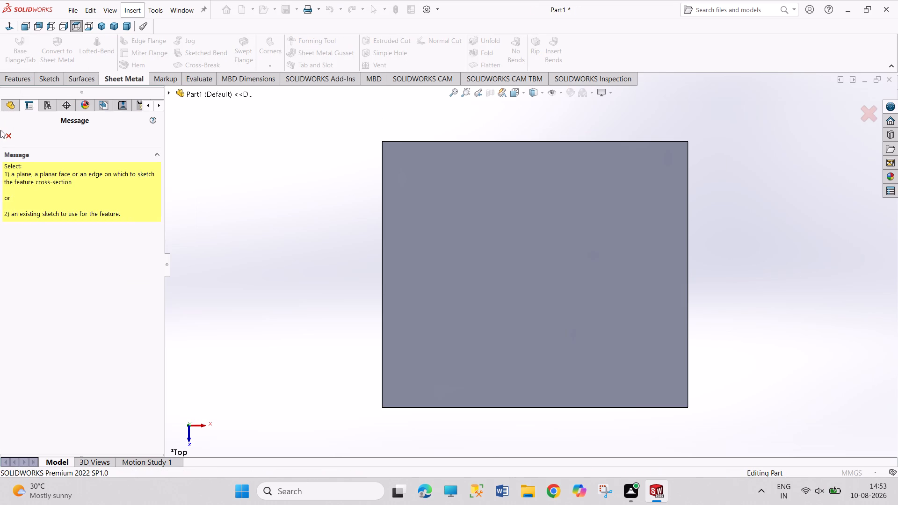
left_click(12, 134)
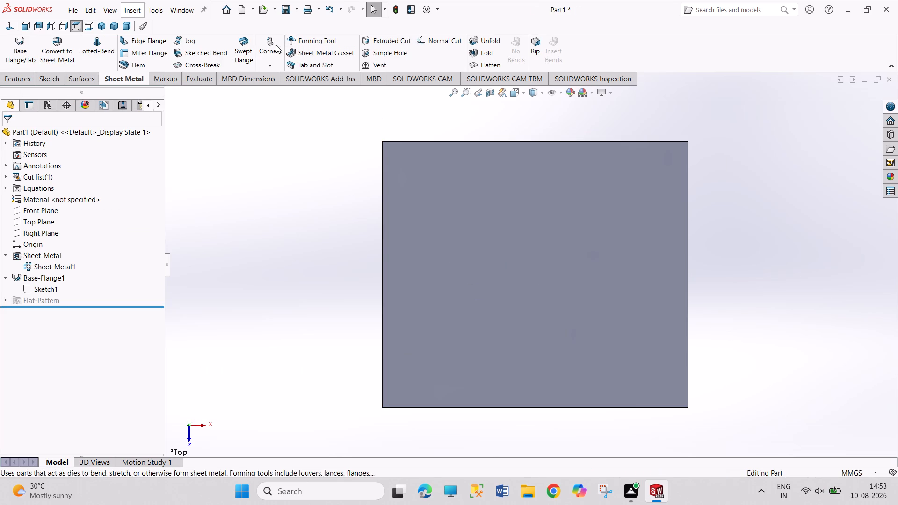
Start a Sketched Bend on the base flange's top face, with a bend line offset 38+46 mm inward from the front 323 mm edge.
left_click(181, 50)
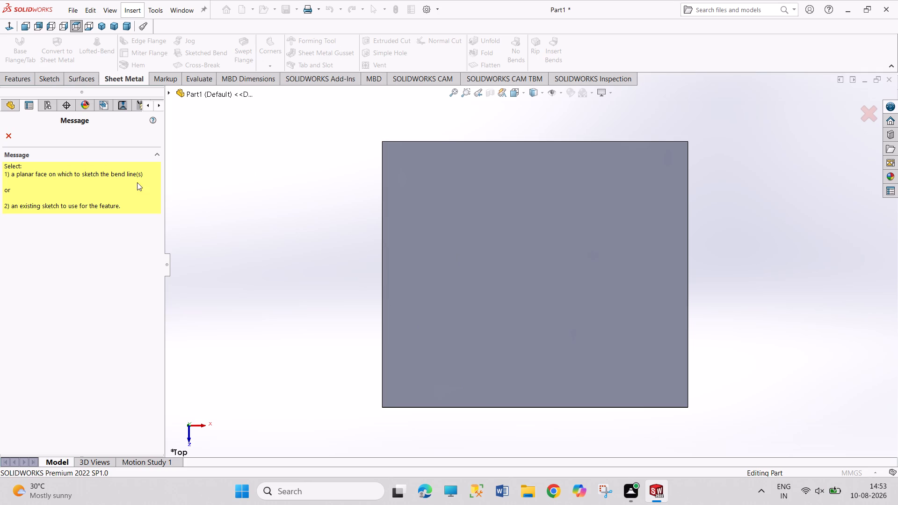
left_click(544, 359)
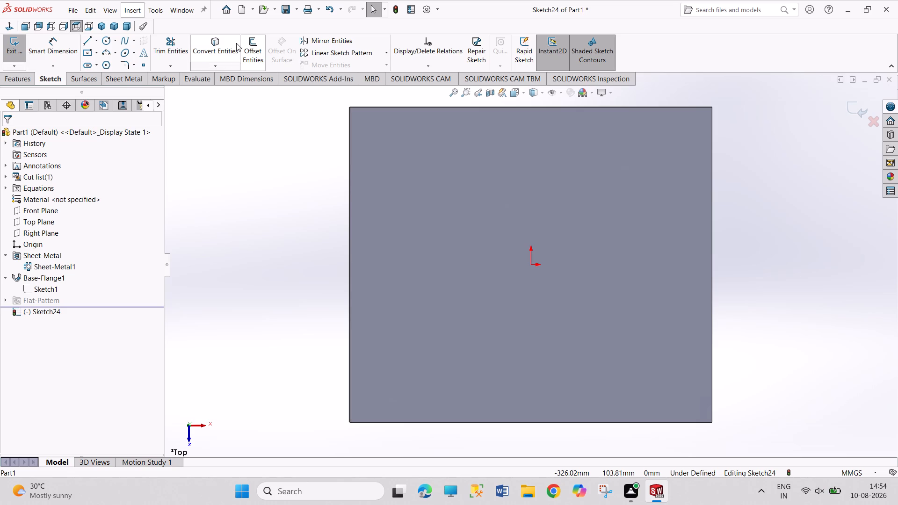
left_click(250, 44)
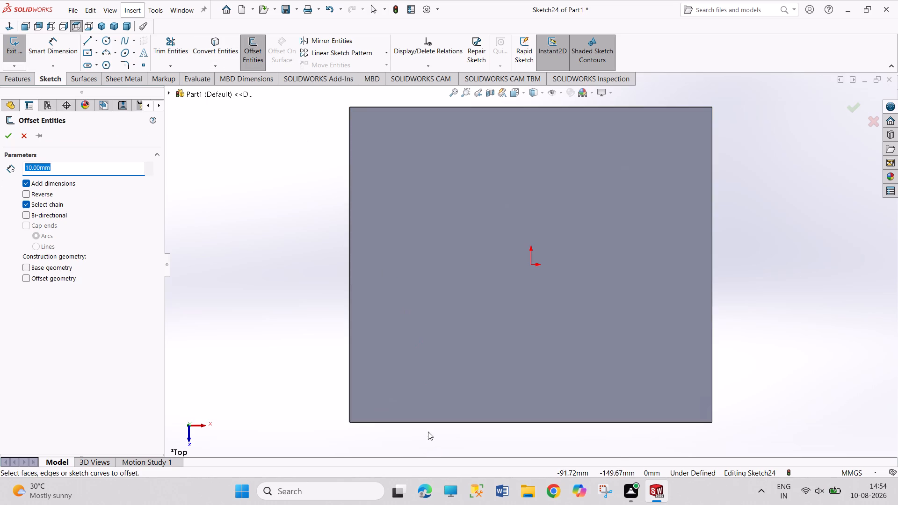
left_click(431, 424)
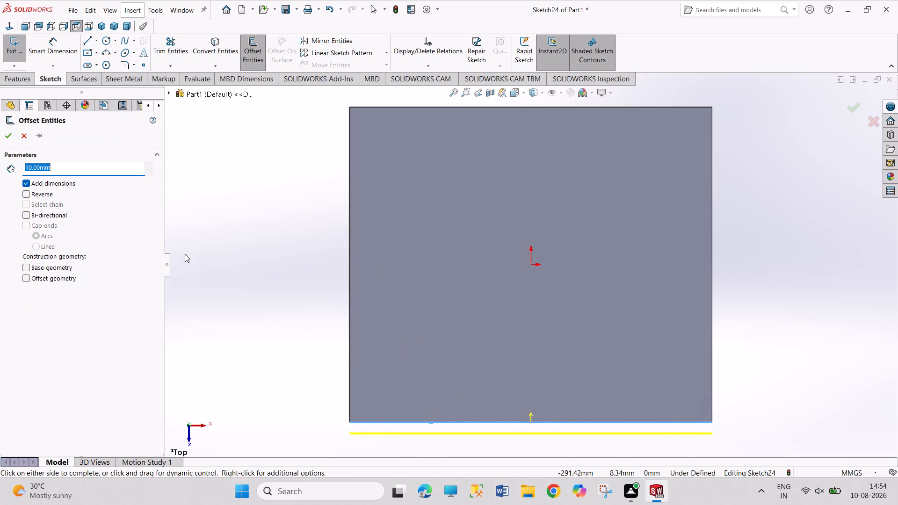
left_click(47, 197)
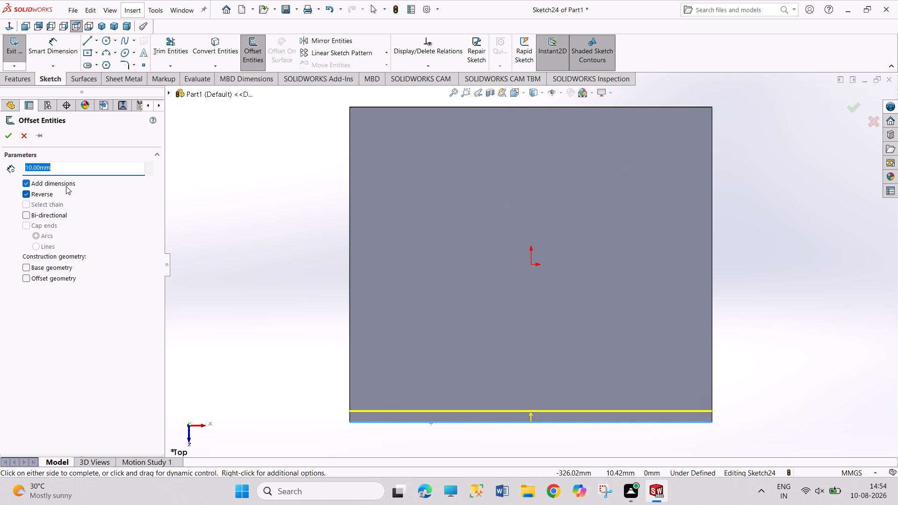
type("38")
type("+46")
key("Return")
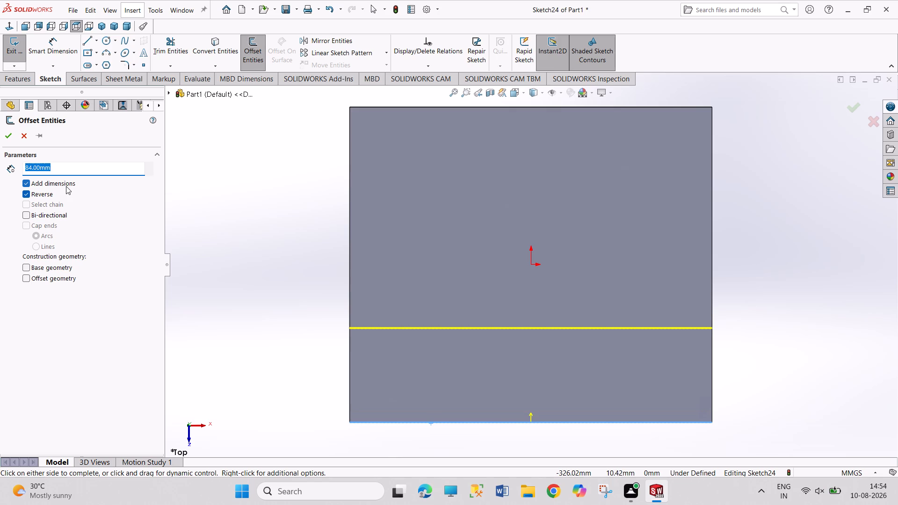
left_click(11, 134)
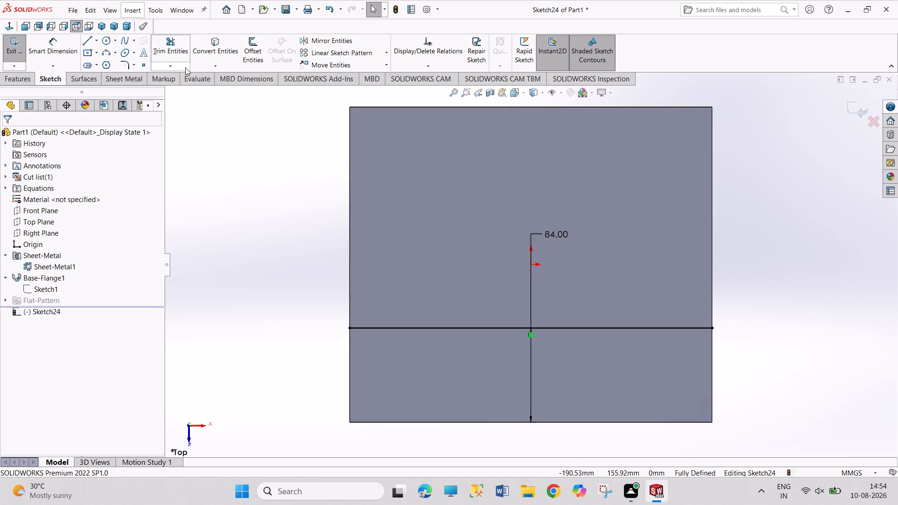
left_click(8, 46)
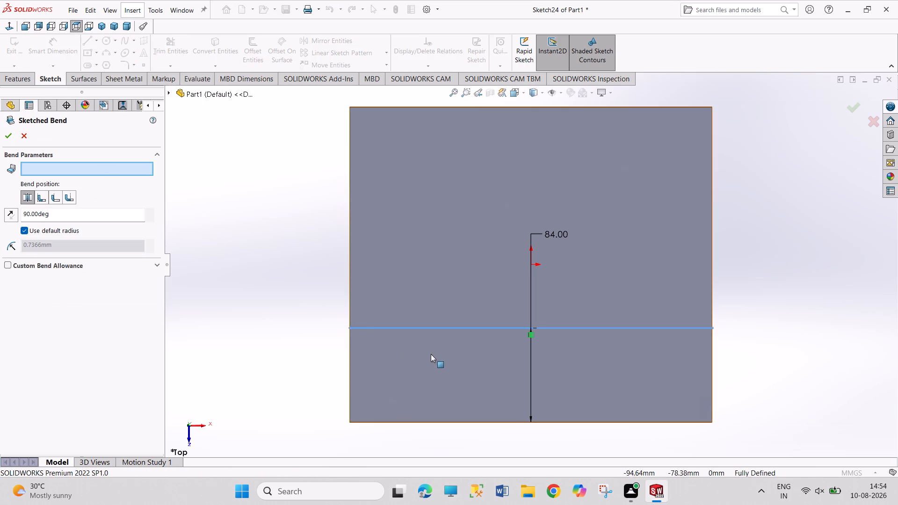
Create the 90-degree Sketched Bend with the 84 mm strip as the fixed face, bend centerline position and default radius.
left_click(454, 356)
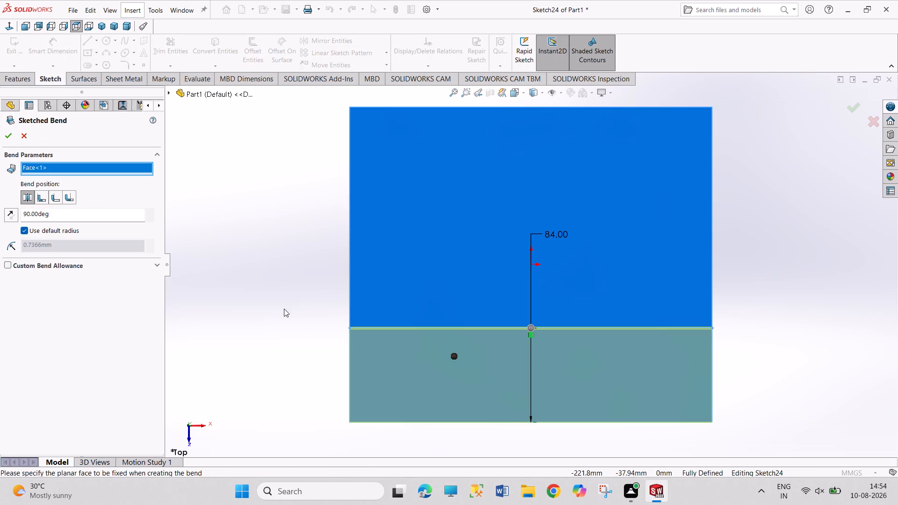
middle_click_drag(304, 322, 337, 250)
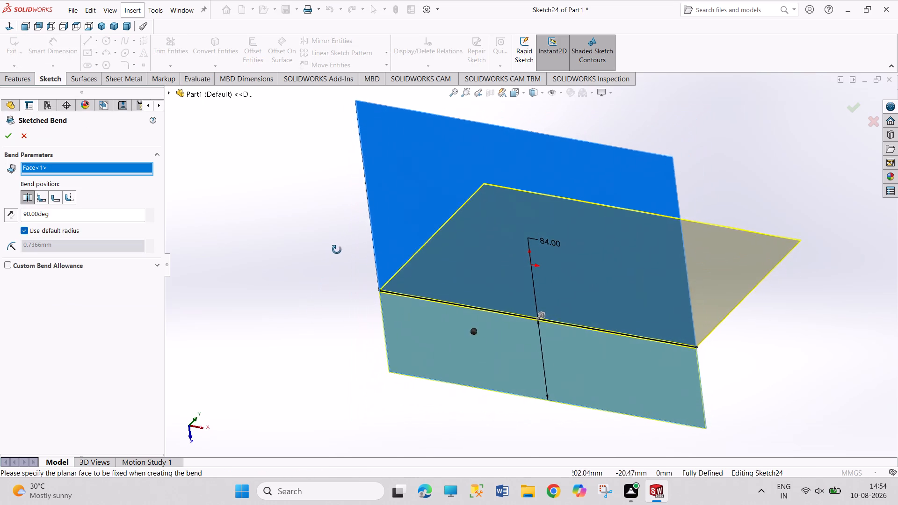
middle_click_drag(337, 250, 369, 268)
middle_click_drag(371, 294, 253, 296)
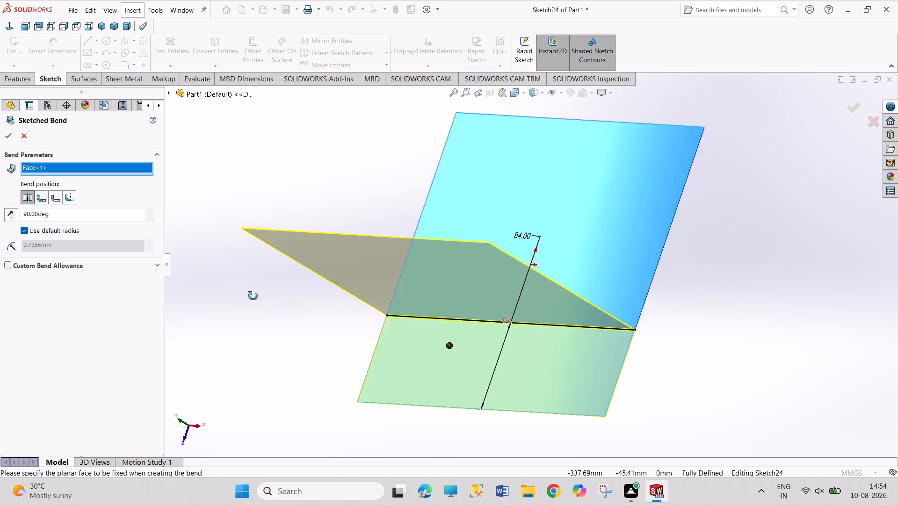
middle_click_drag(253, 296, 273, 300)
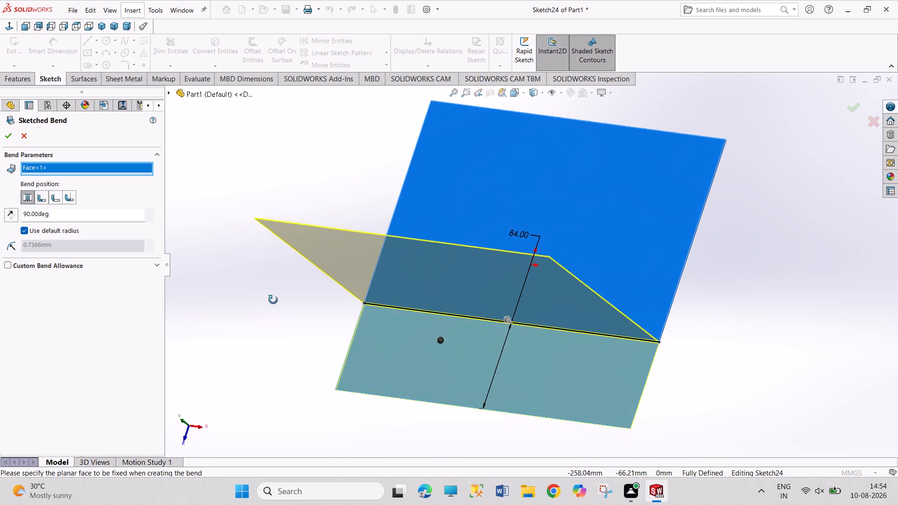
middle_click_drag(273, 300, 227, 280)
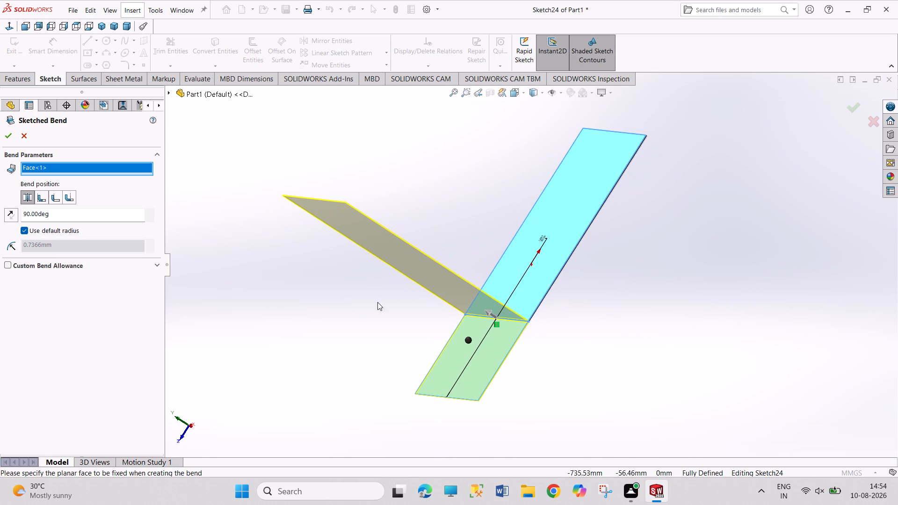
left_click(560, 258)
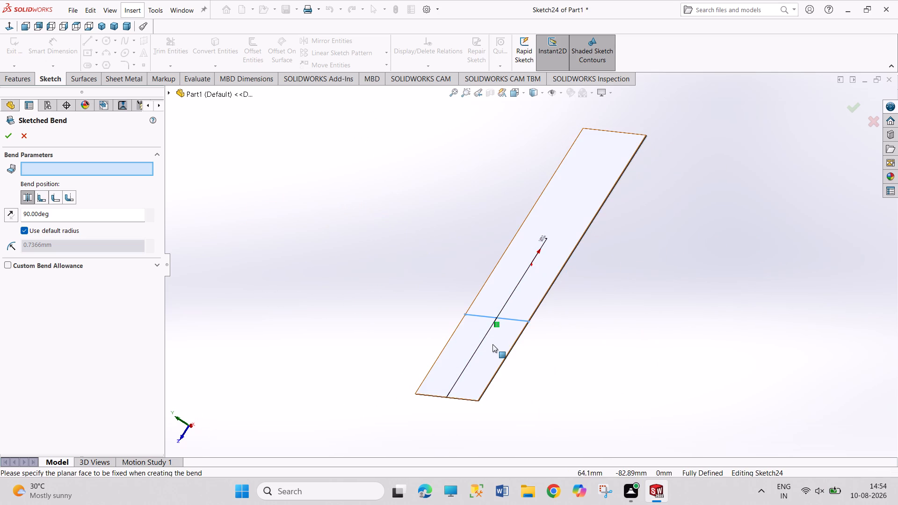
left_click(492, 345)
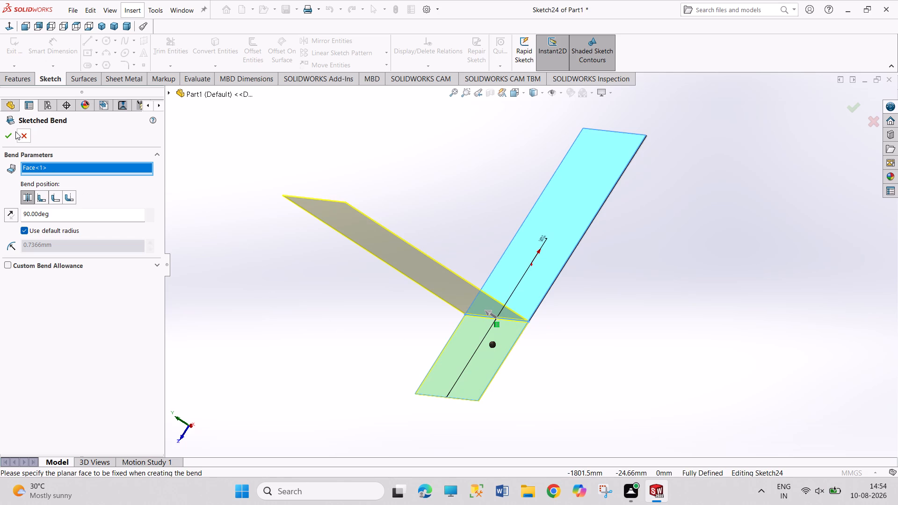
left_click(10, 134)
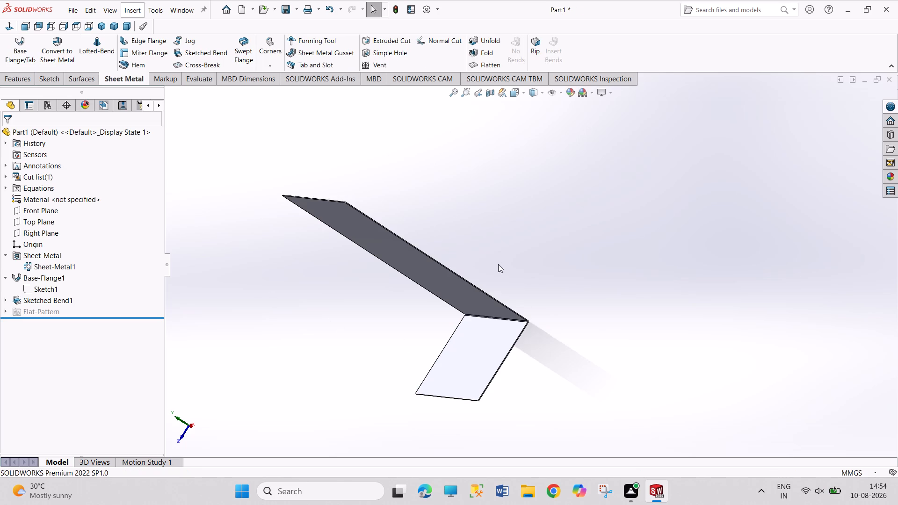
Start a Sketched Bend and open its bend-line sketch from the side edge of the base flange.
middle_click_drag(270, 324, 300, 163)
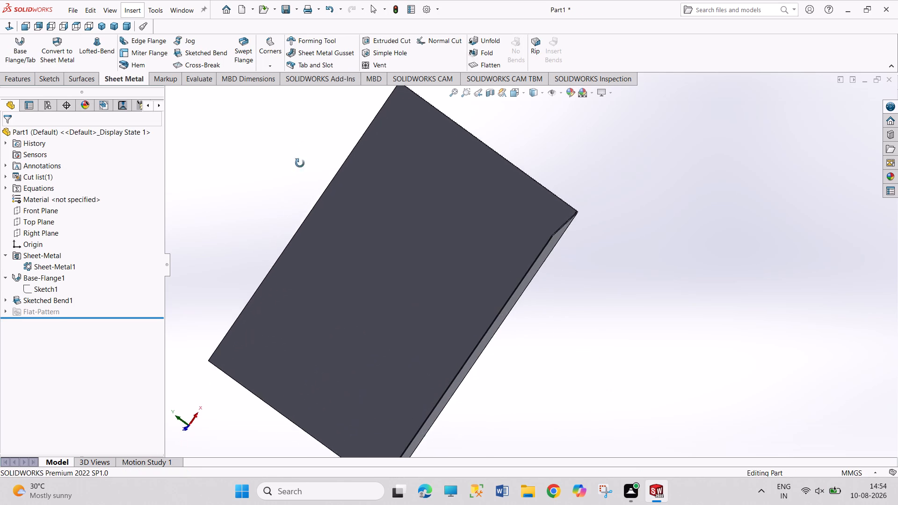
middle_click_drag(300, 163, 305, 150)
middle_click_drag(551, 375, 521, 155)
middle_click_drag(239, 375, 283, 344)
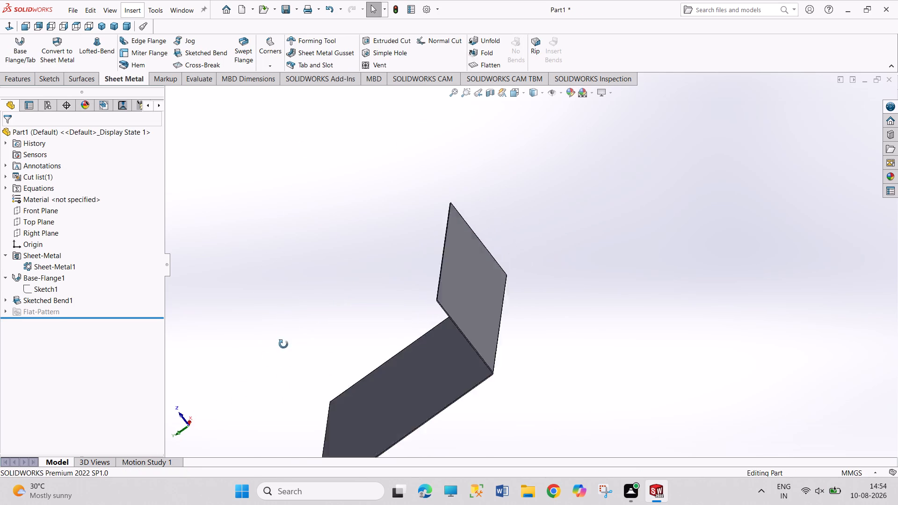
middle_click_drag(283, 344, 340, 258)
middle_click_drag(529, 380, 490, 413)
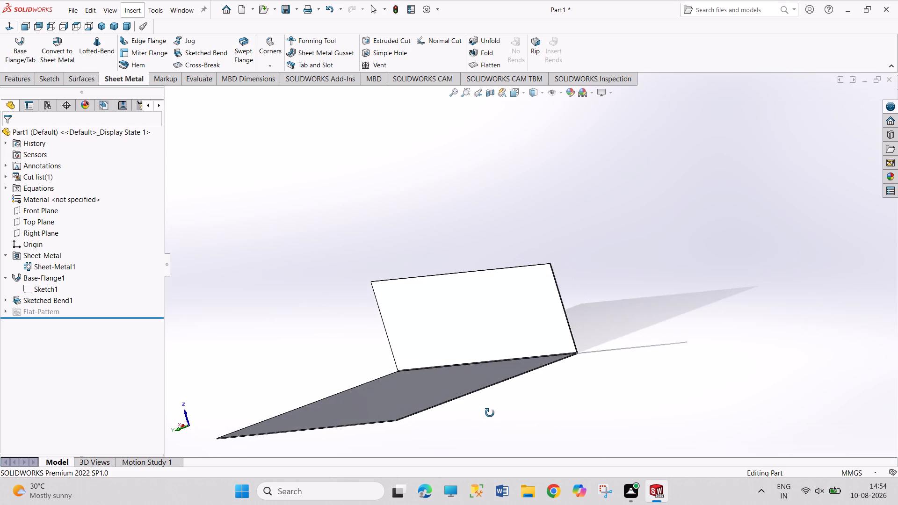
middle_click_drag(490, 413, 492, 416)
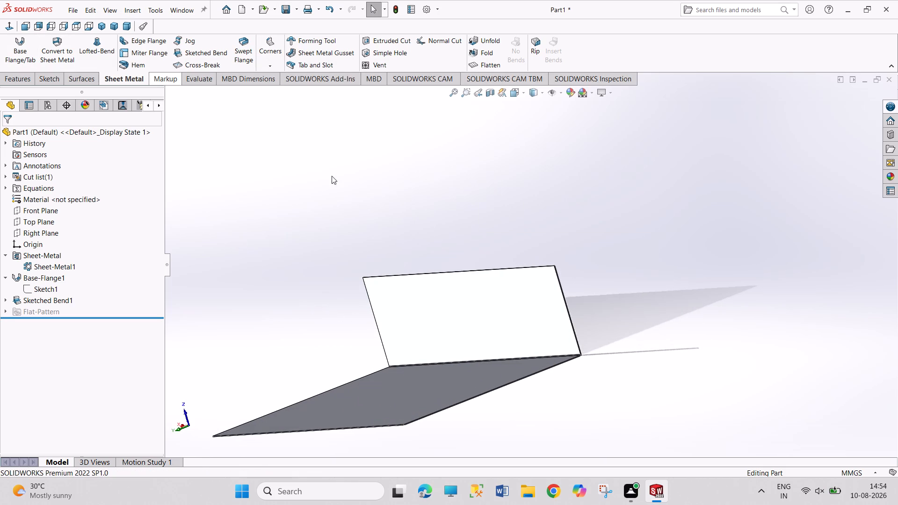
left_click(210, 53)
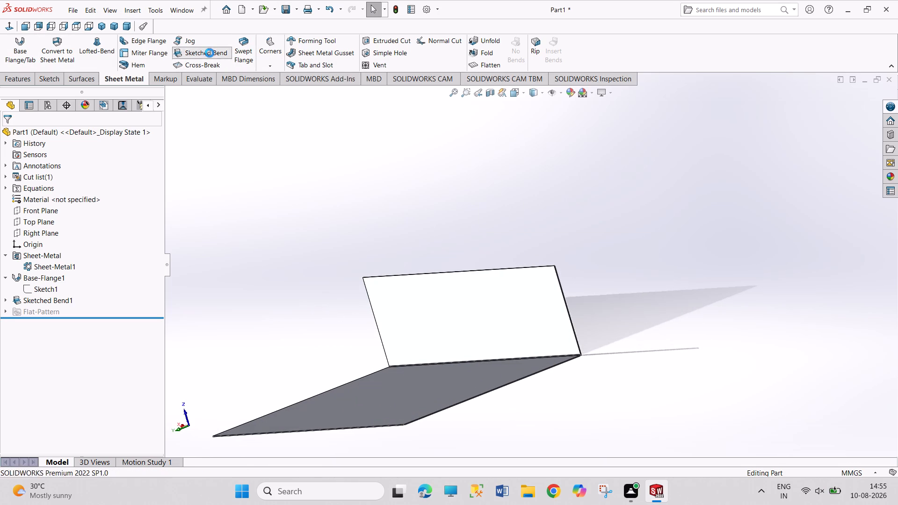
middle_click_drag(411, 238, 417, 265)
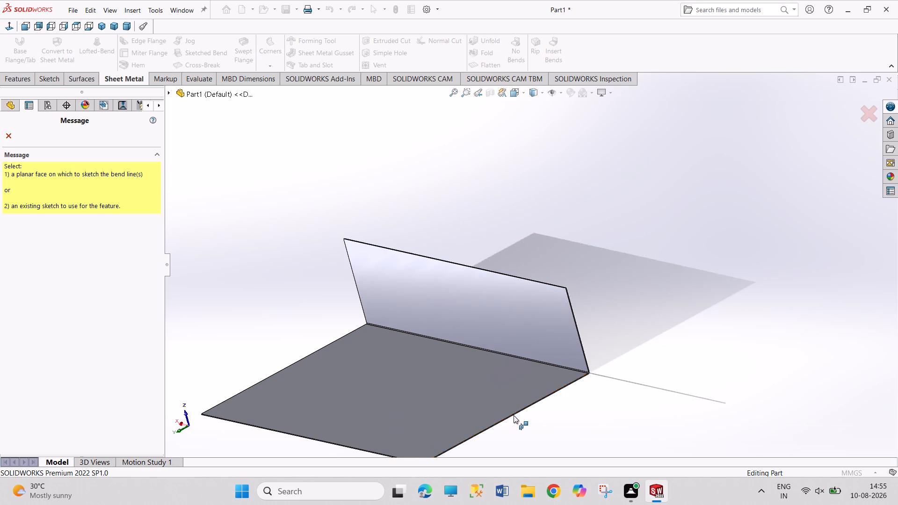
left_click(513, 414)
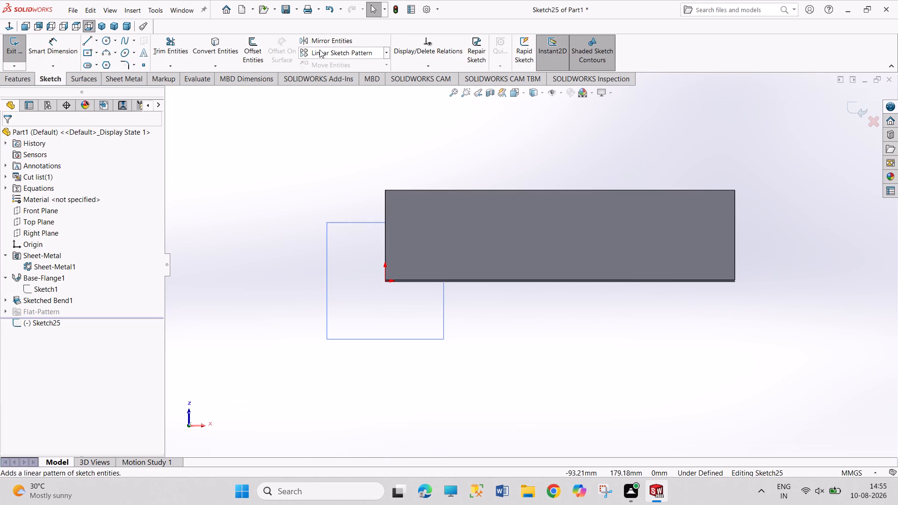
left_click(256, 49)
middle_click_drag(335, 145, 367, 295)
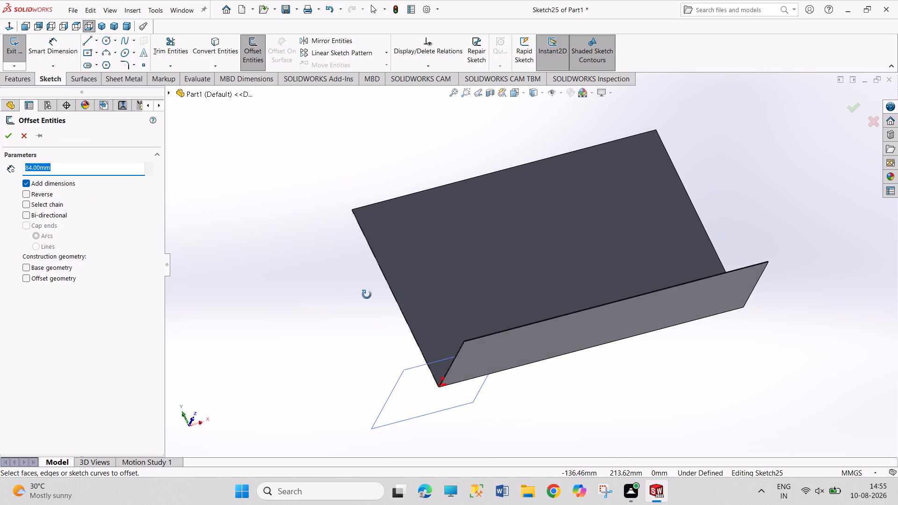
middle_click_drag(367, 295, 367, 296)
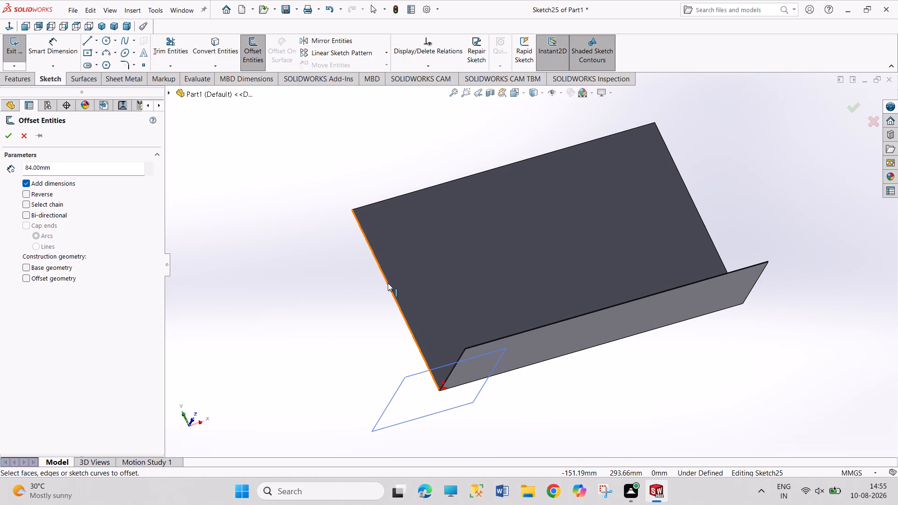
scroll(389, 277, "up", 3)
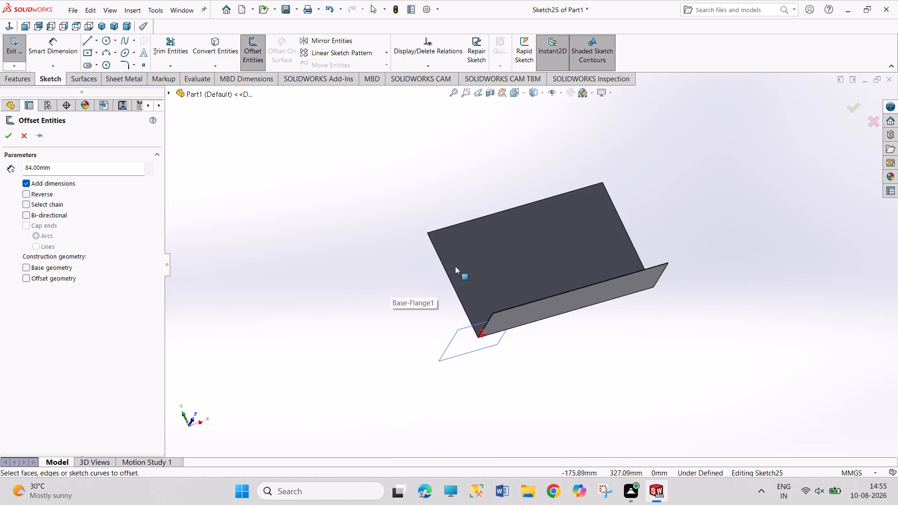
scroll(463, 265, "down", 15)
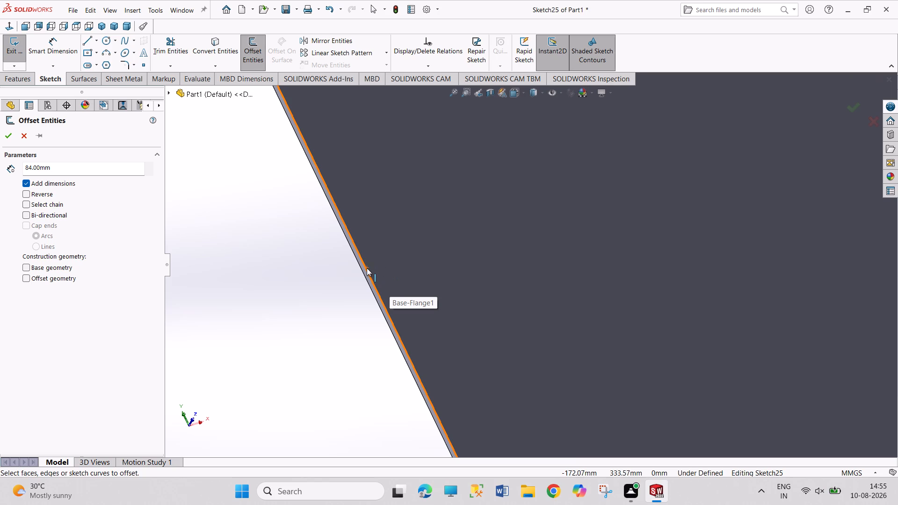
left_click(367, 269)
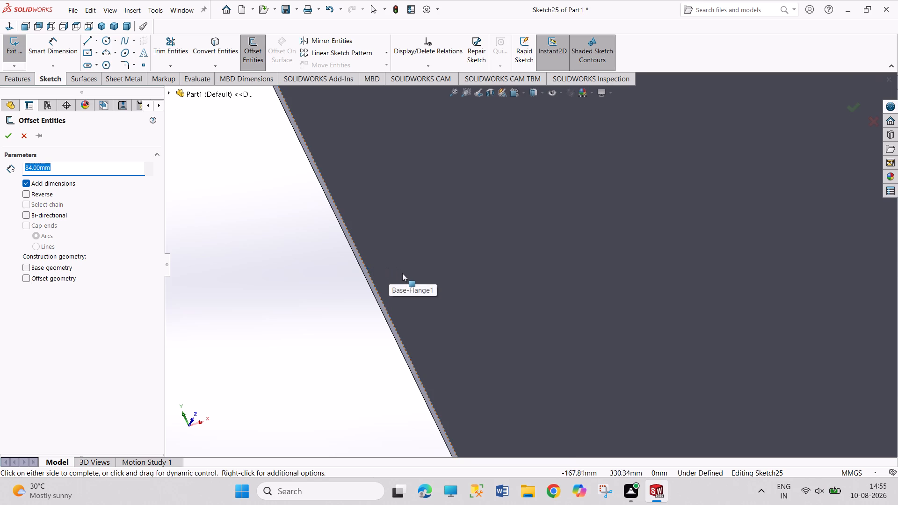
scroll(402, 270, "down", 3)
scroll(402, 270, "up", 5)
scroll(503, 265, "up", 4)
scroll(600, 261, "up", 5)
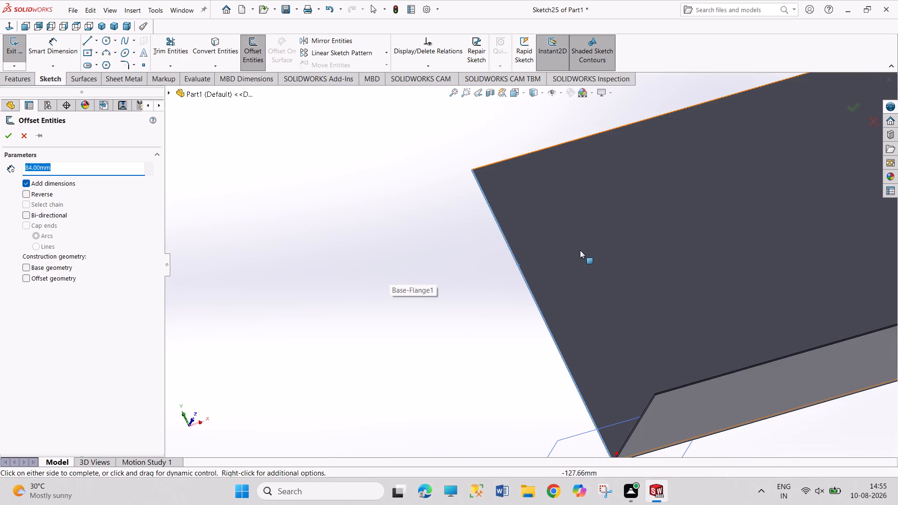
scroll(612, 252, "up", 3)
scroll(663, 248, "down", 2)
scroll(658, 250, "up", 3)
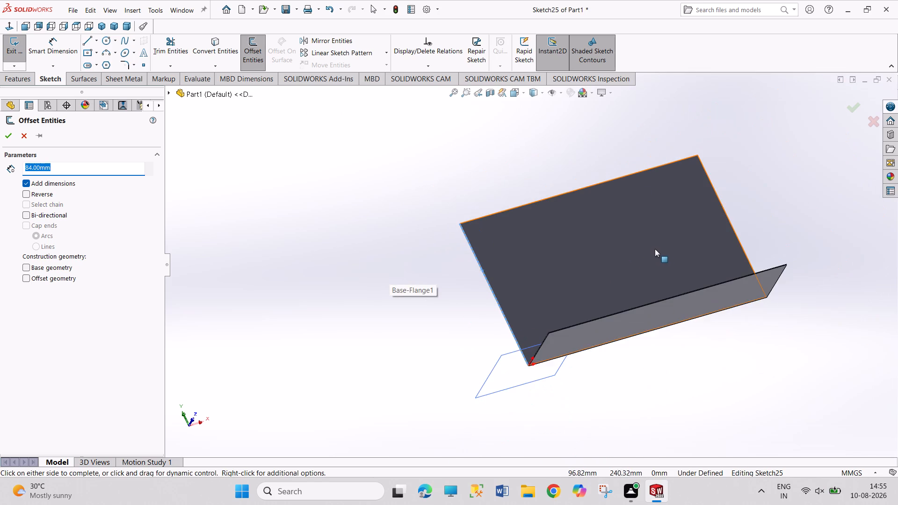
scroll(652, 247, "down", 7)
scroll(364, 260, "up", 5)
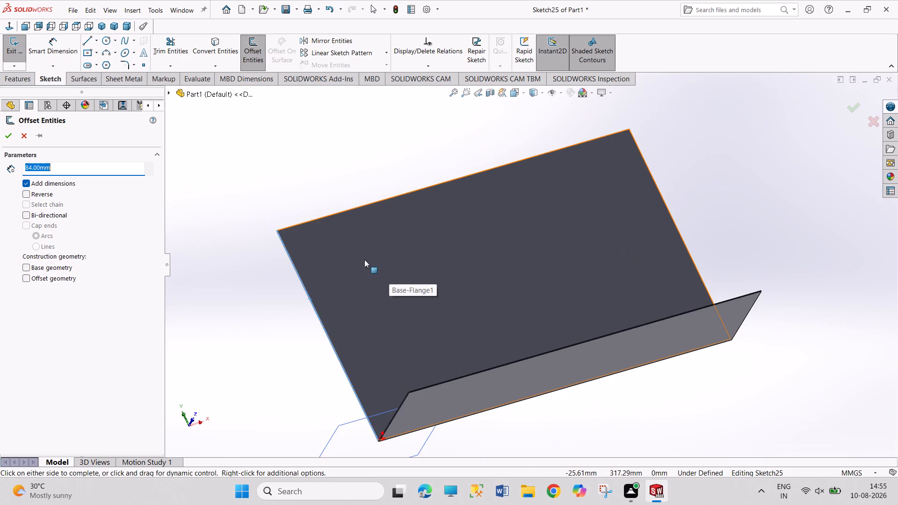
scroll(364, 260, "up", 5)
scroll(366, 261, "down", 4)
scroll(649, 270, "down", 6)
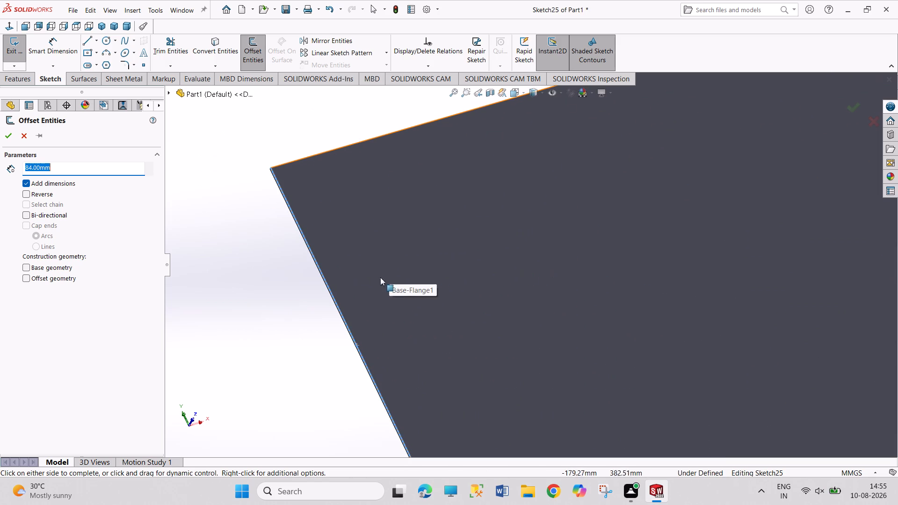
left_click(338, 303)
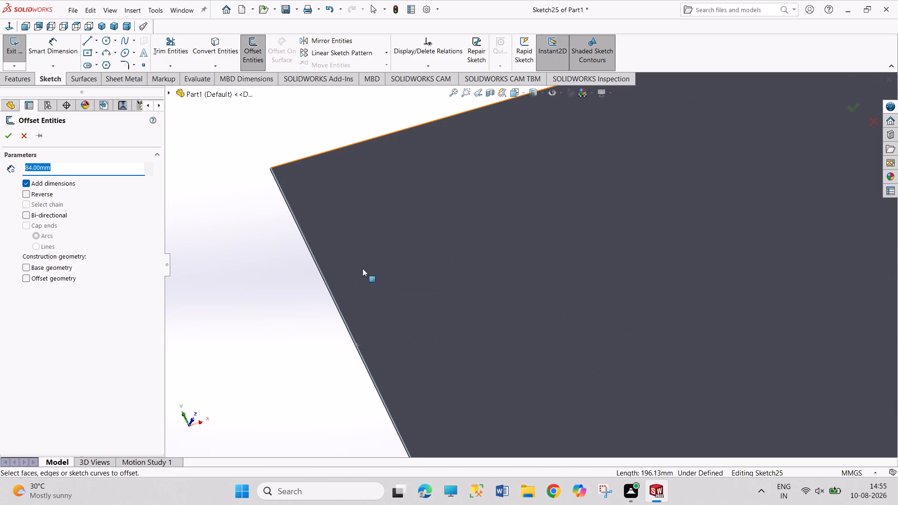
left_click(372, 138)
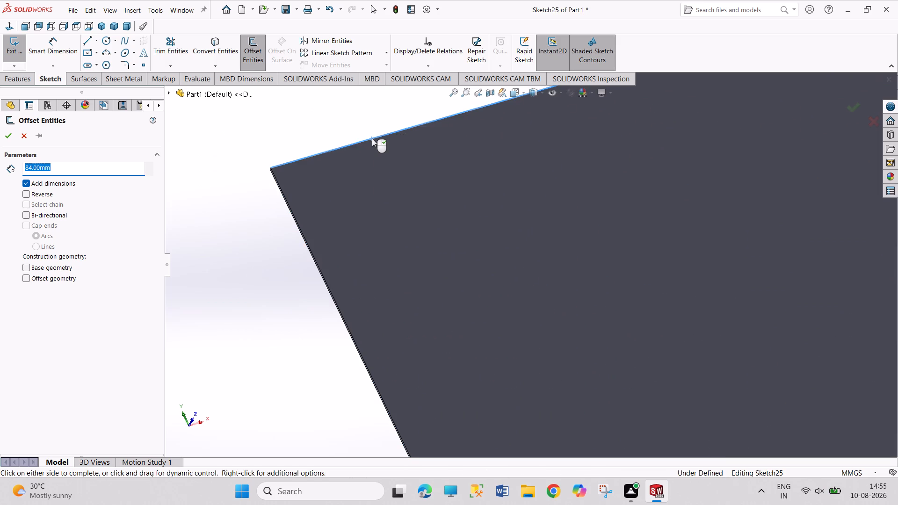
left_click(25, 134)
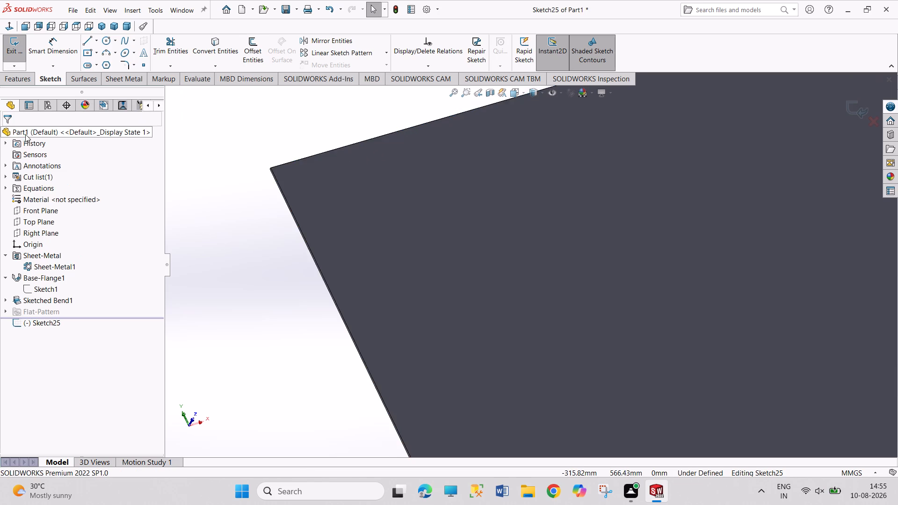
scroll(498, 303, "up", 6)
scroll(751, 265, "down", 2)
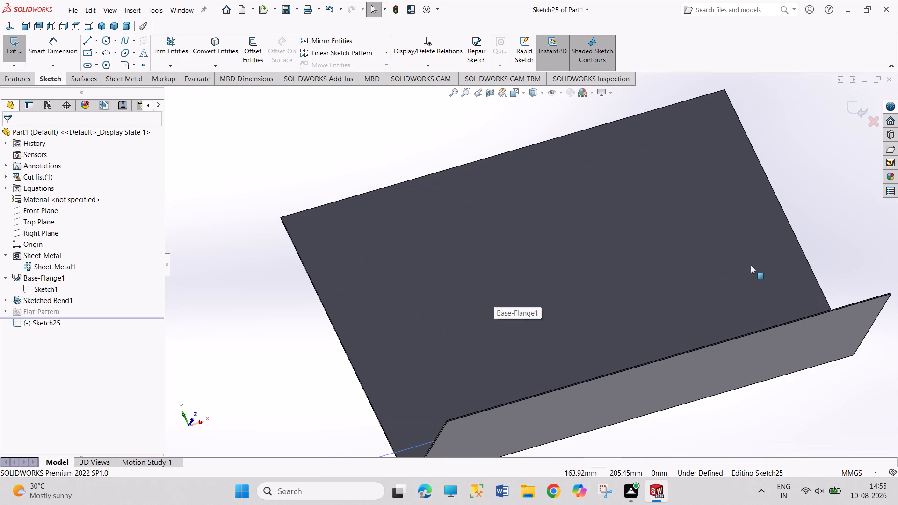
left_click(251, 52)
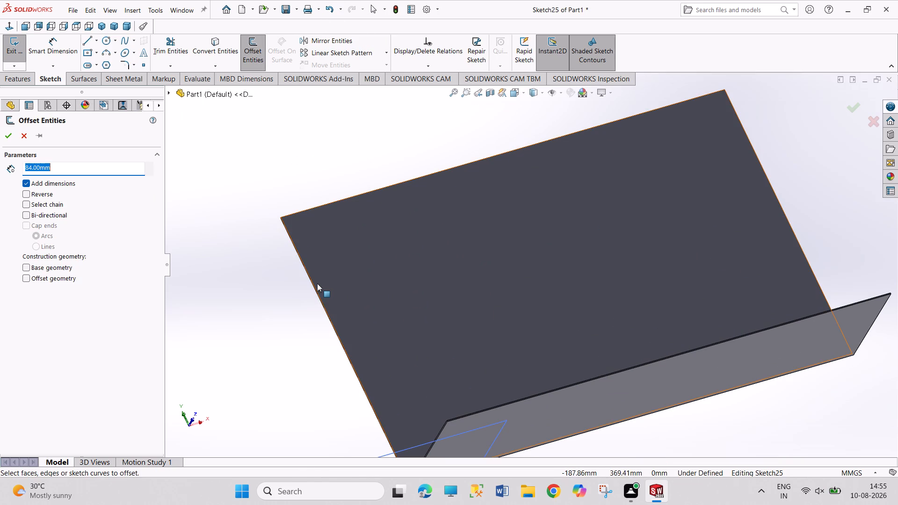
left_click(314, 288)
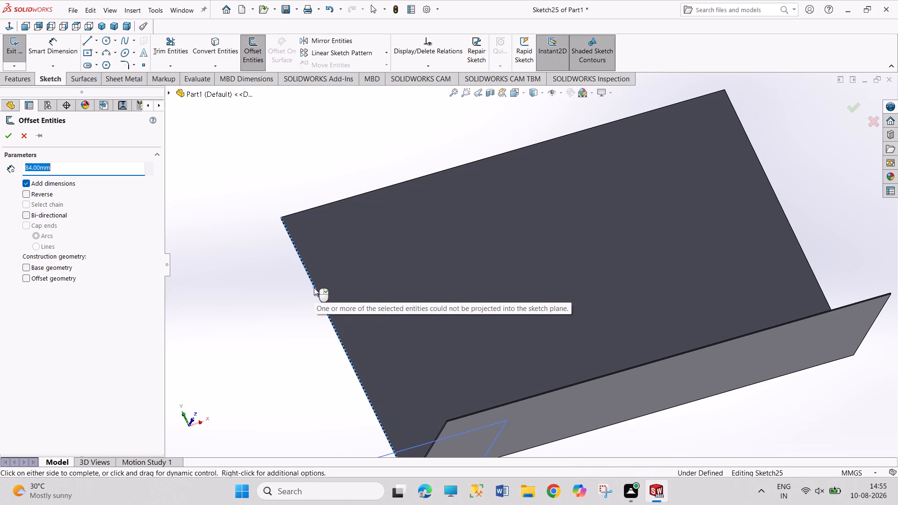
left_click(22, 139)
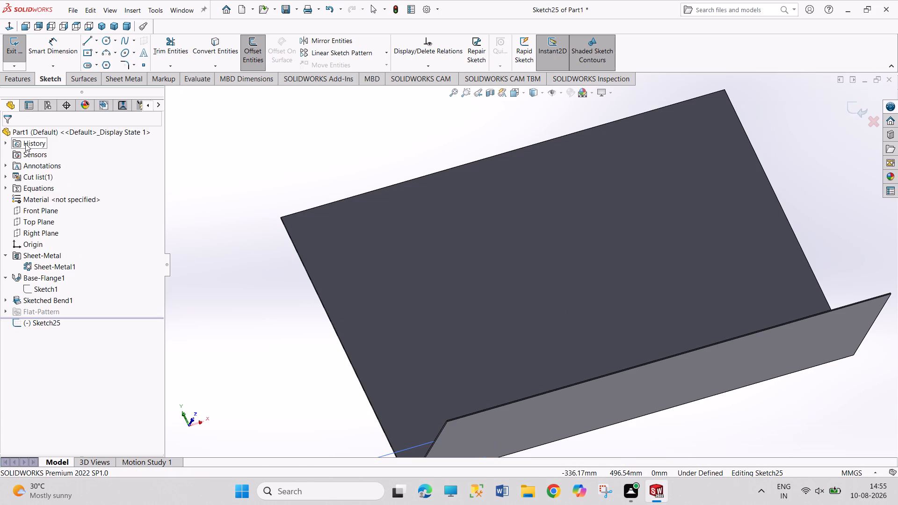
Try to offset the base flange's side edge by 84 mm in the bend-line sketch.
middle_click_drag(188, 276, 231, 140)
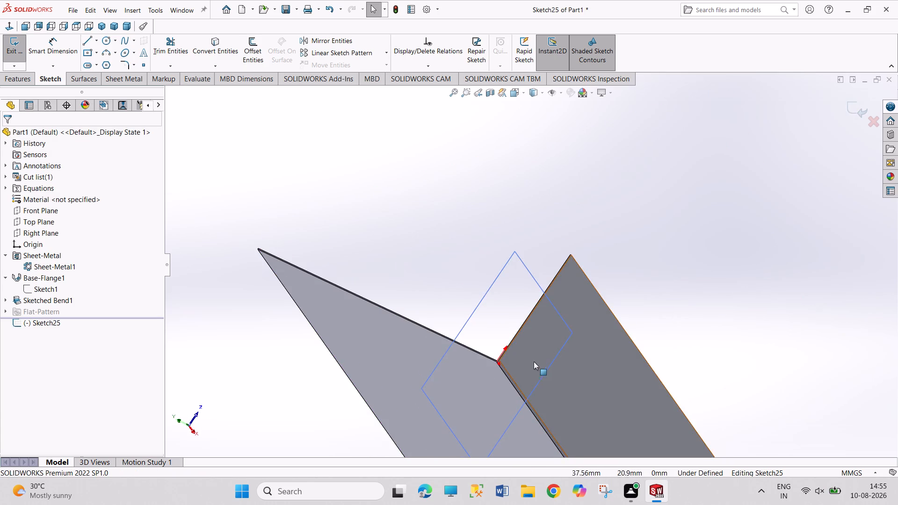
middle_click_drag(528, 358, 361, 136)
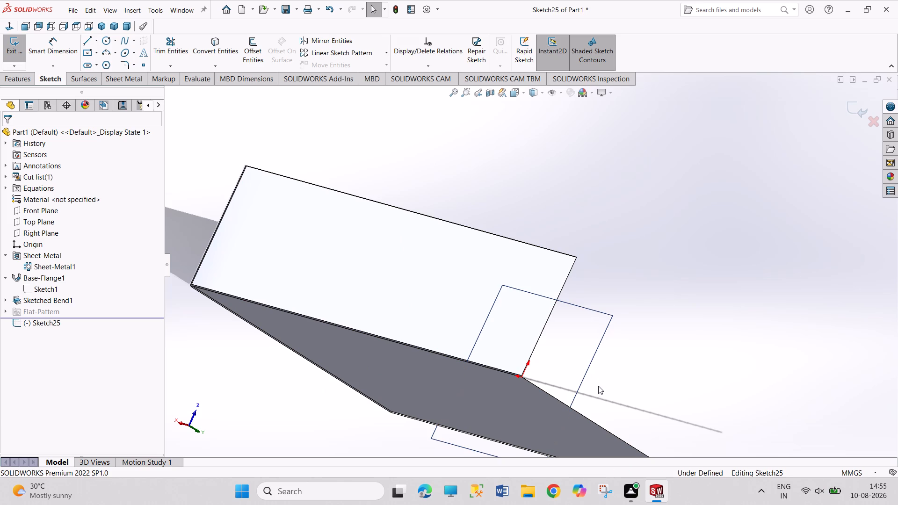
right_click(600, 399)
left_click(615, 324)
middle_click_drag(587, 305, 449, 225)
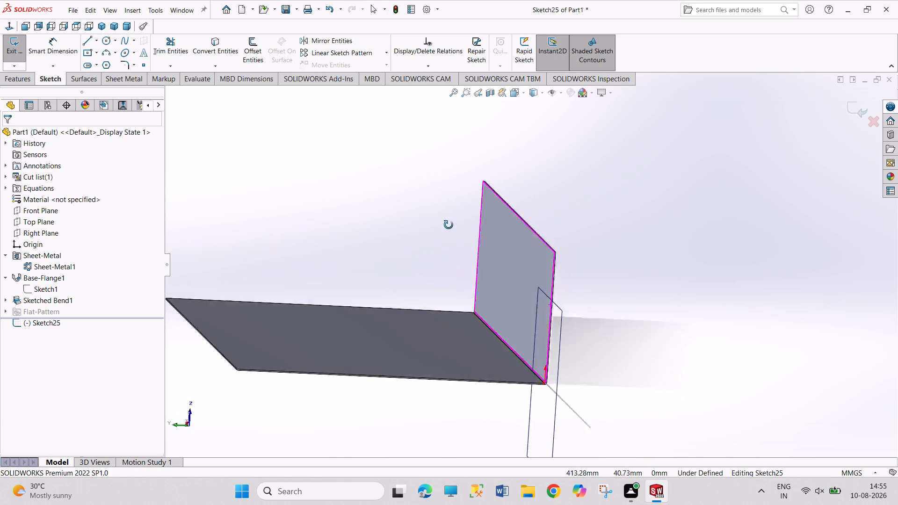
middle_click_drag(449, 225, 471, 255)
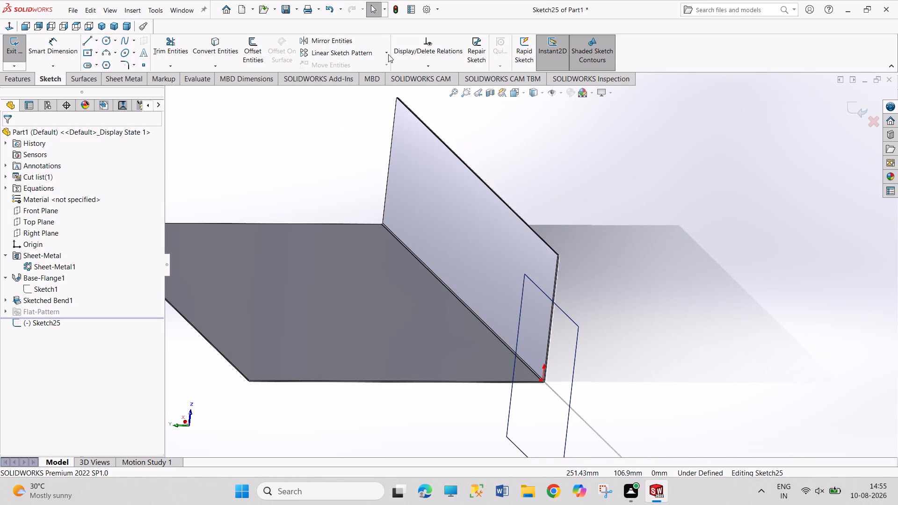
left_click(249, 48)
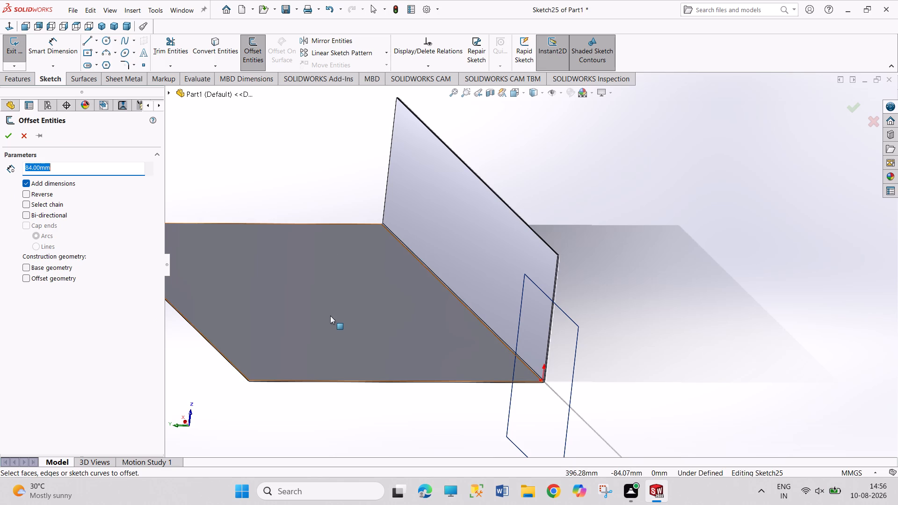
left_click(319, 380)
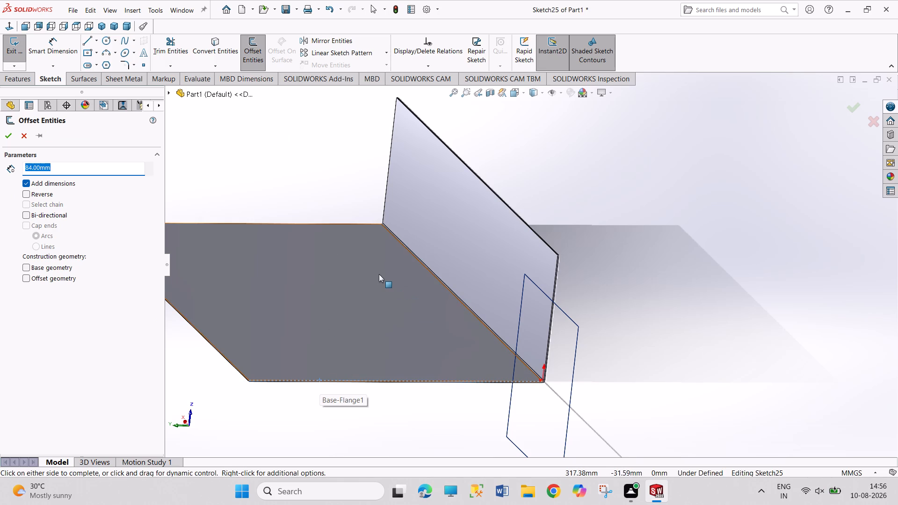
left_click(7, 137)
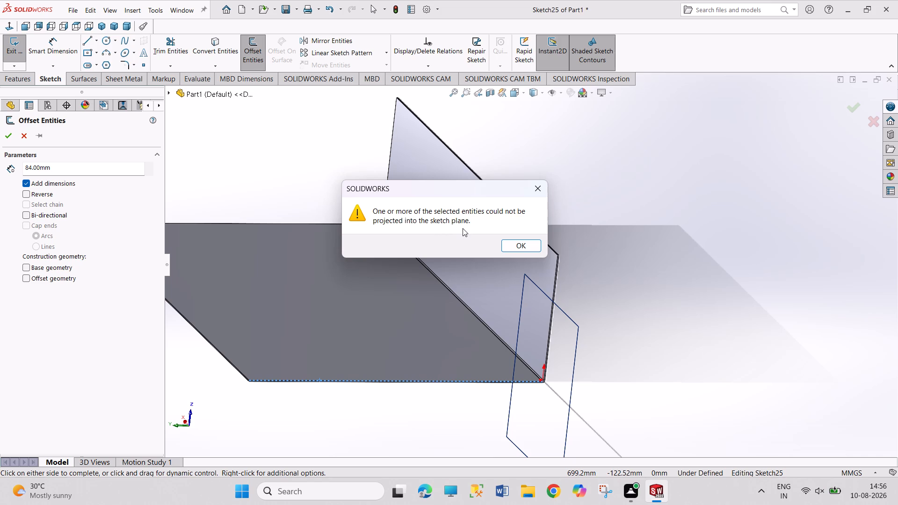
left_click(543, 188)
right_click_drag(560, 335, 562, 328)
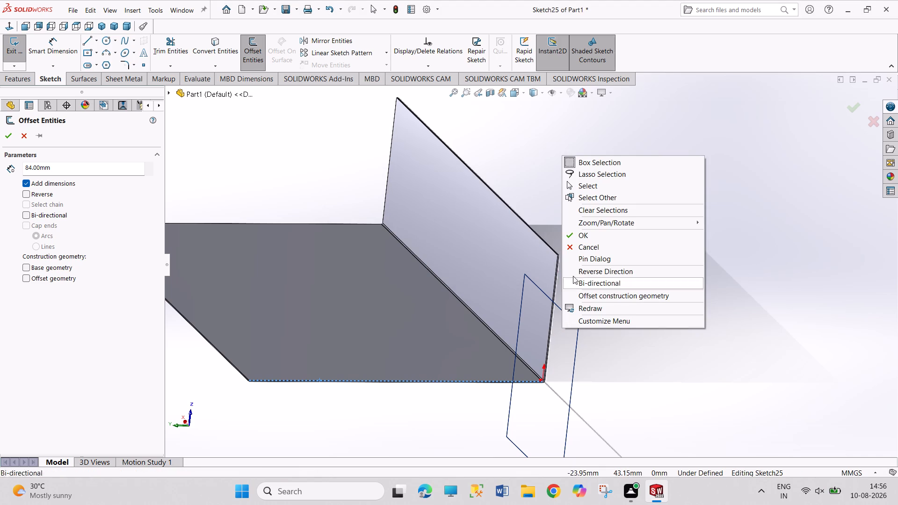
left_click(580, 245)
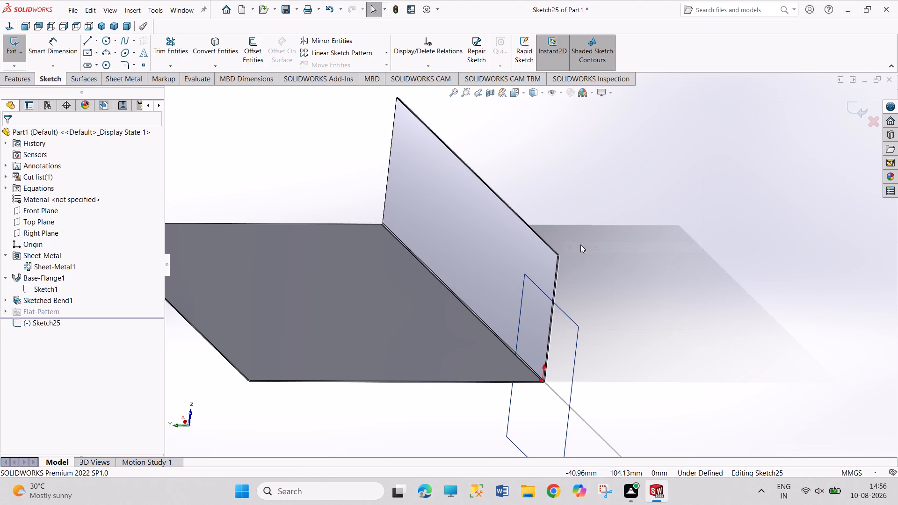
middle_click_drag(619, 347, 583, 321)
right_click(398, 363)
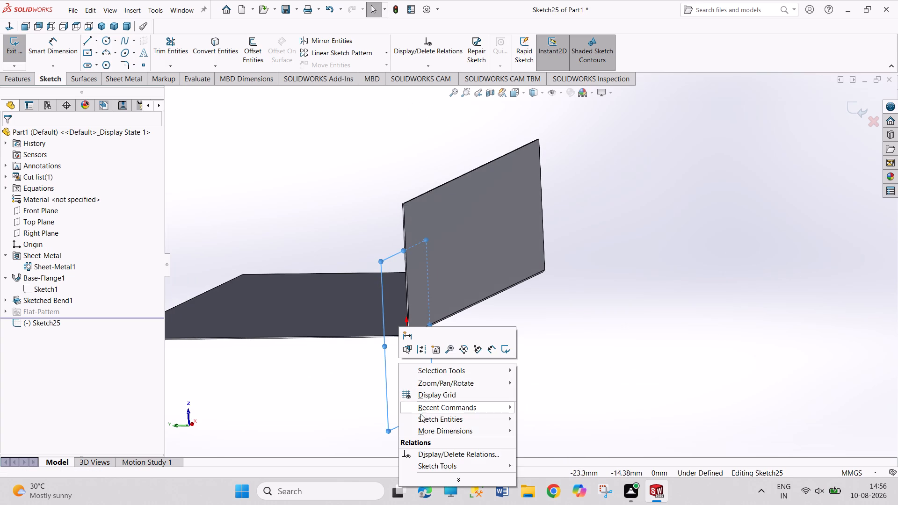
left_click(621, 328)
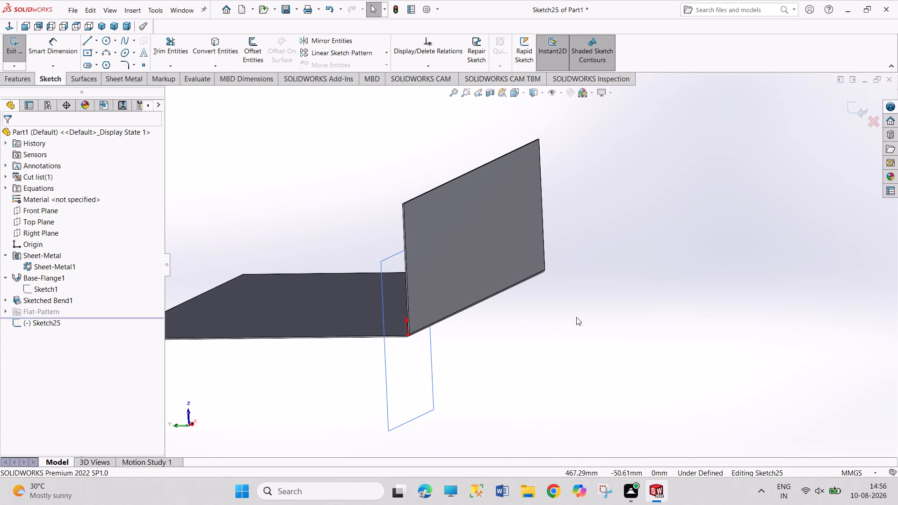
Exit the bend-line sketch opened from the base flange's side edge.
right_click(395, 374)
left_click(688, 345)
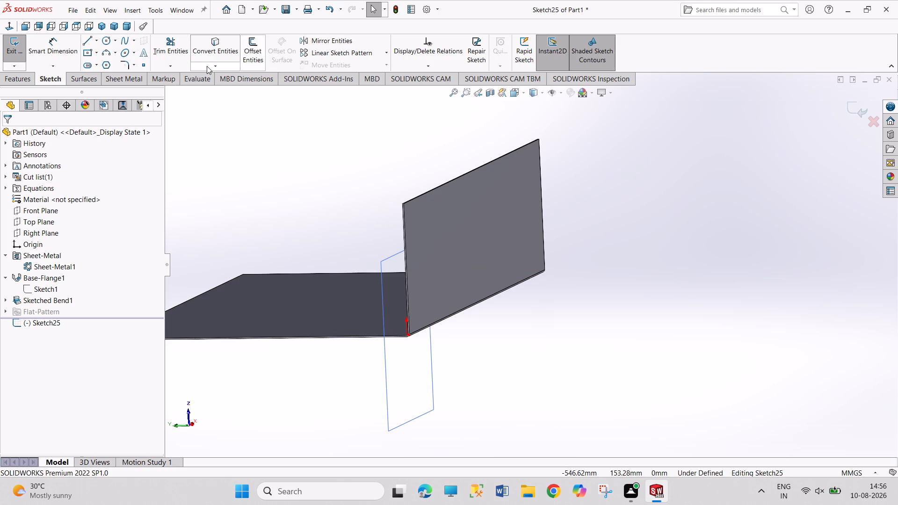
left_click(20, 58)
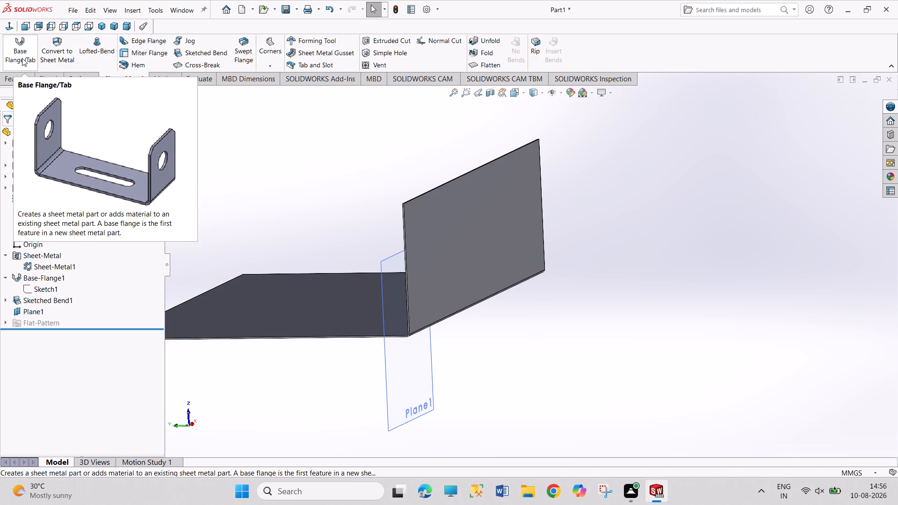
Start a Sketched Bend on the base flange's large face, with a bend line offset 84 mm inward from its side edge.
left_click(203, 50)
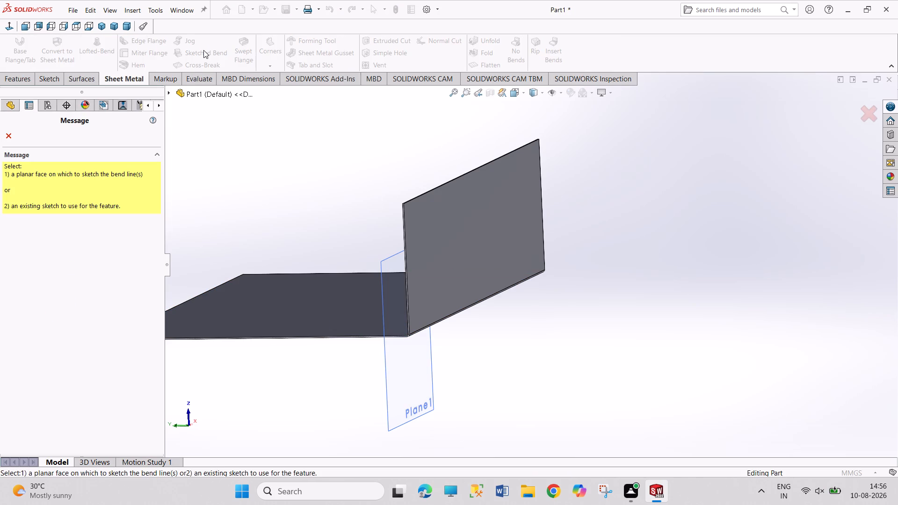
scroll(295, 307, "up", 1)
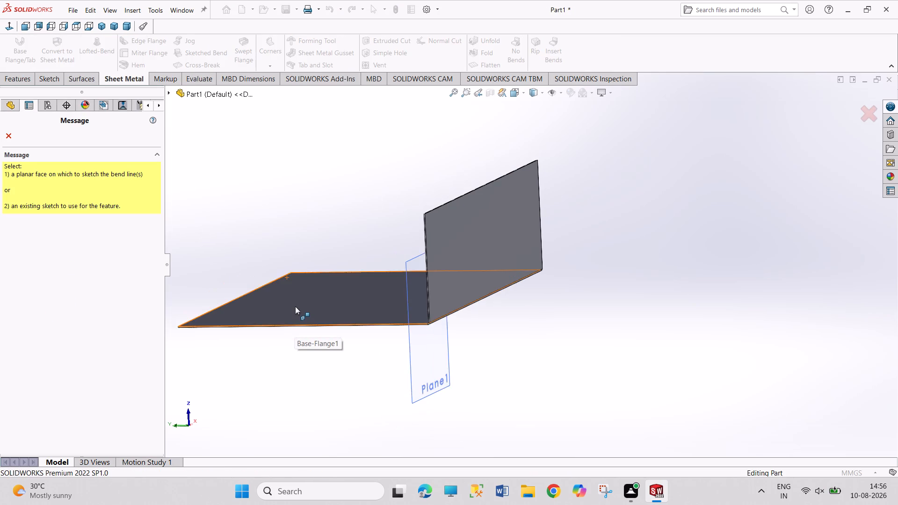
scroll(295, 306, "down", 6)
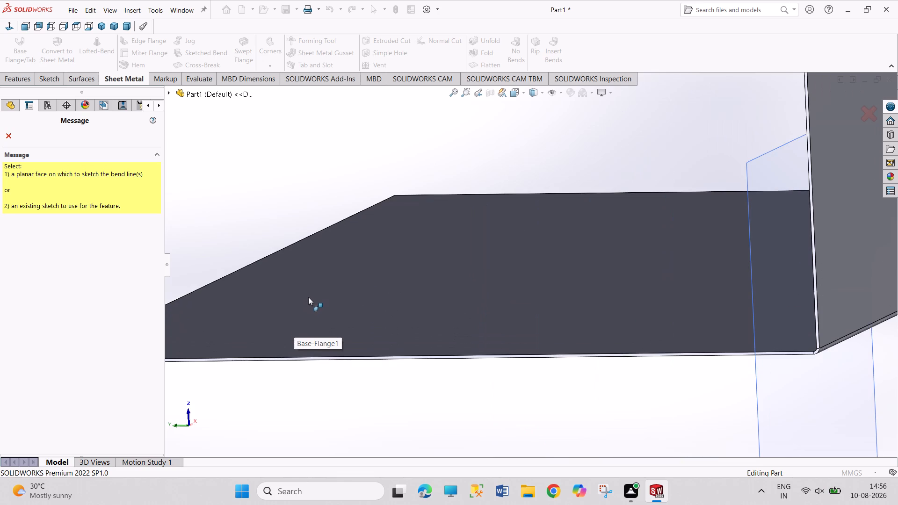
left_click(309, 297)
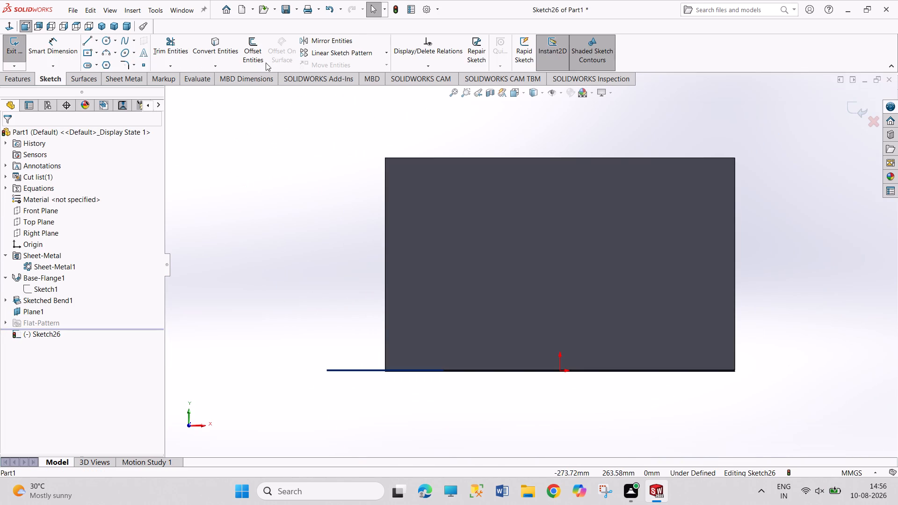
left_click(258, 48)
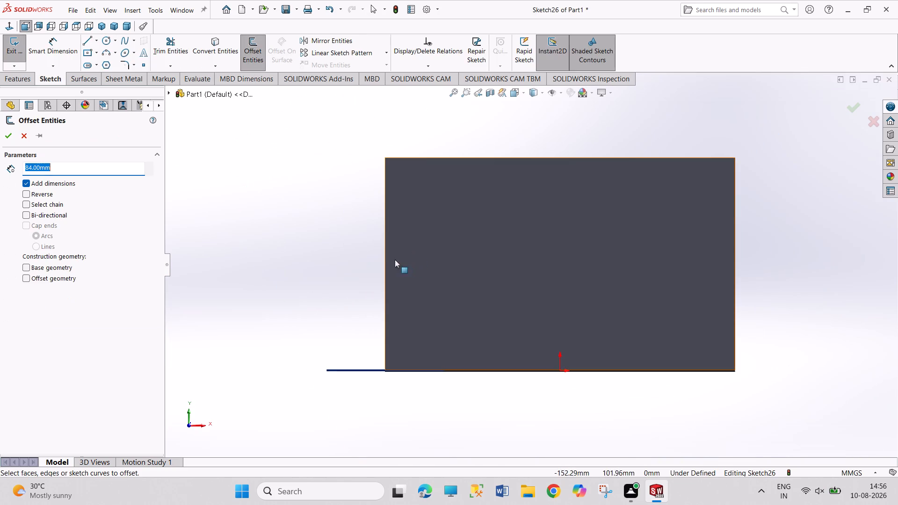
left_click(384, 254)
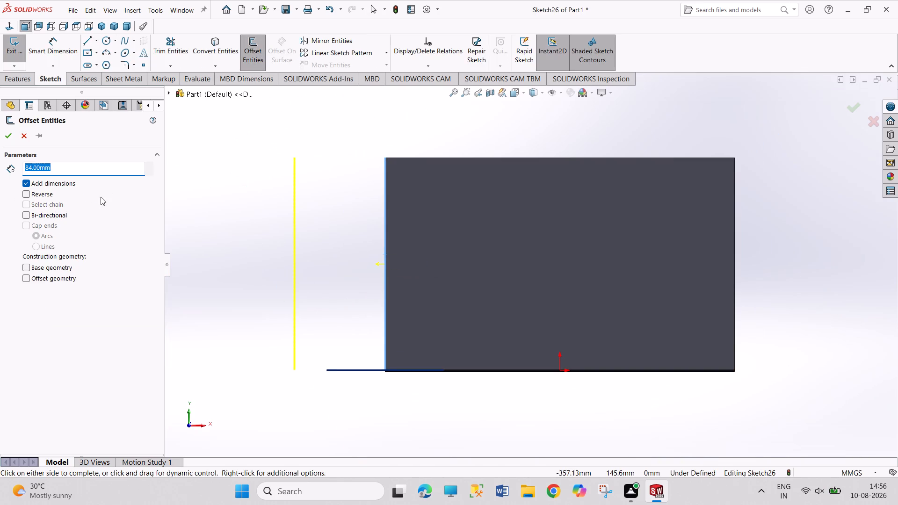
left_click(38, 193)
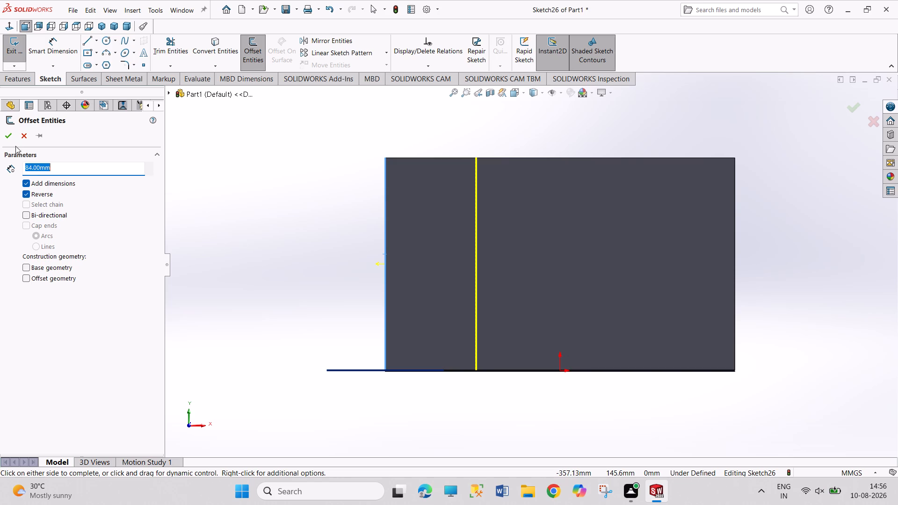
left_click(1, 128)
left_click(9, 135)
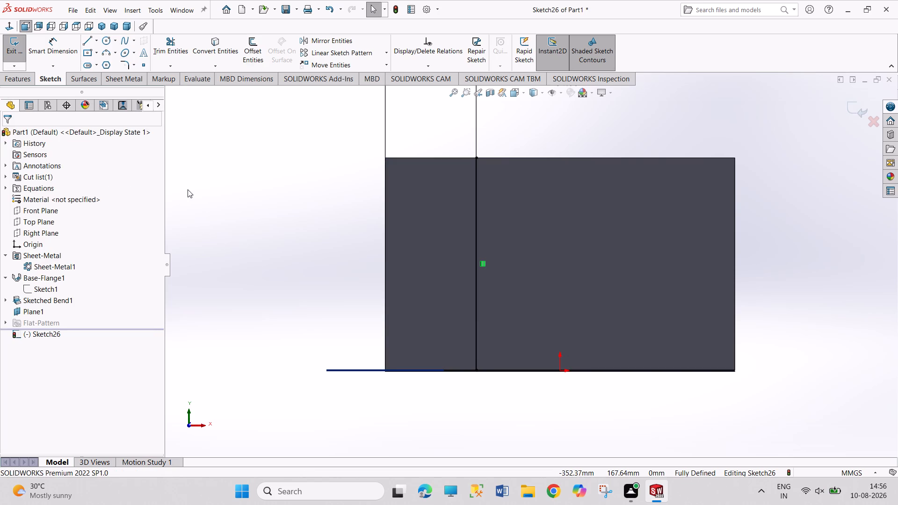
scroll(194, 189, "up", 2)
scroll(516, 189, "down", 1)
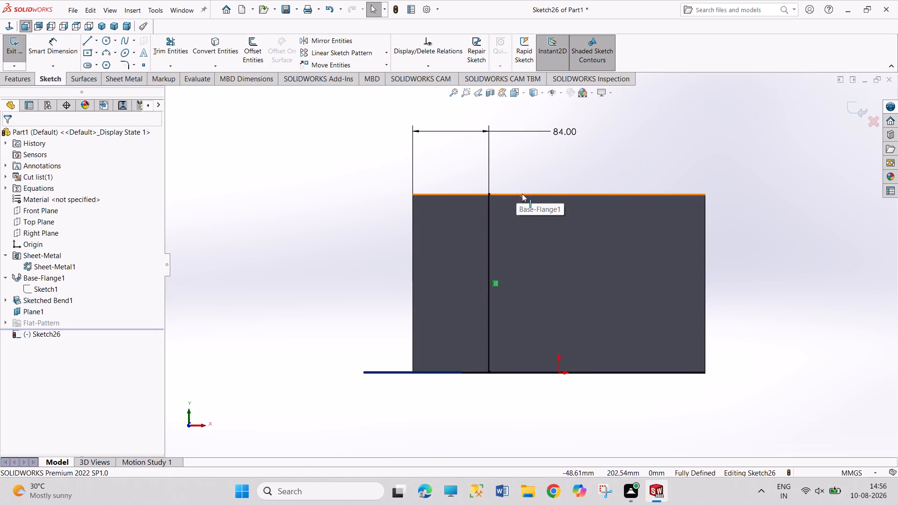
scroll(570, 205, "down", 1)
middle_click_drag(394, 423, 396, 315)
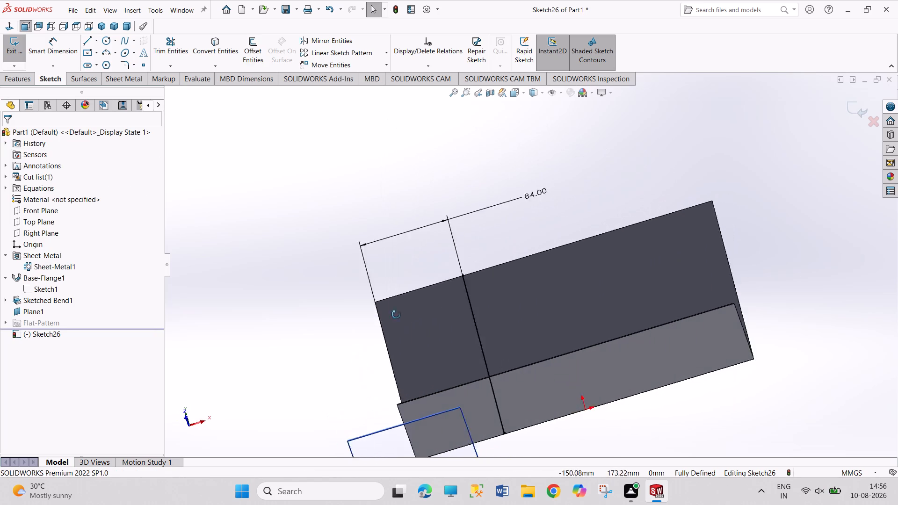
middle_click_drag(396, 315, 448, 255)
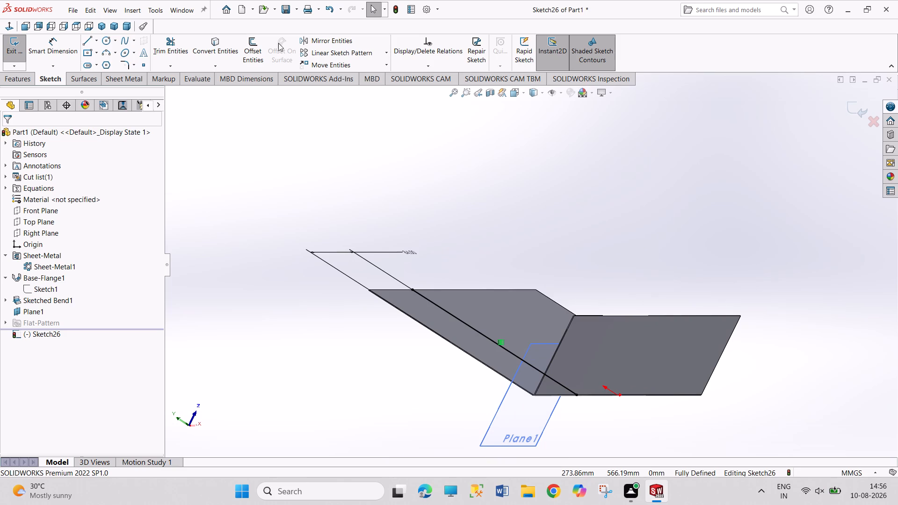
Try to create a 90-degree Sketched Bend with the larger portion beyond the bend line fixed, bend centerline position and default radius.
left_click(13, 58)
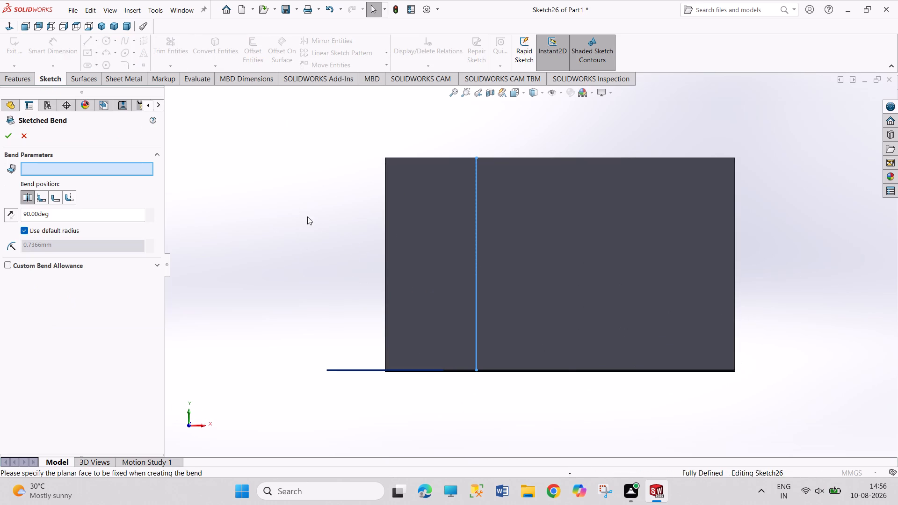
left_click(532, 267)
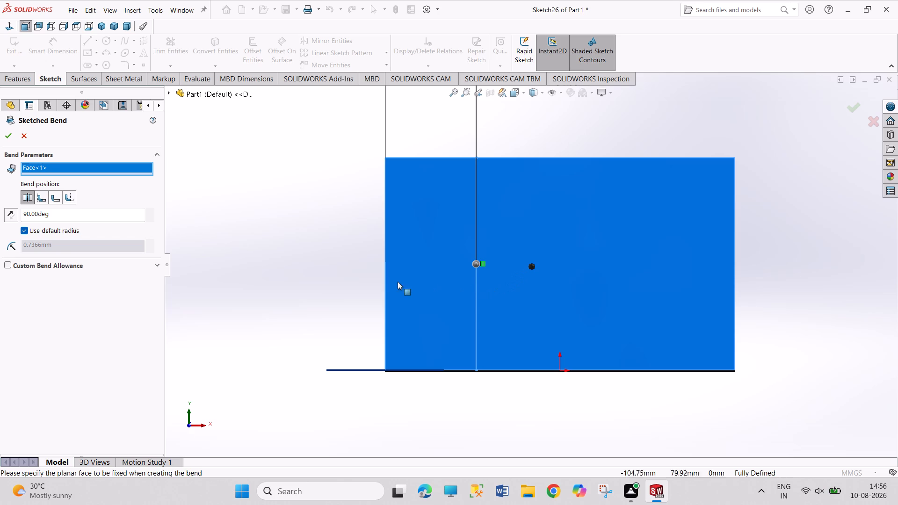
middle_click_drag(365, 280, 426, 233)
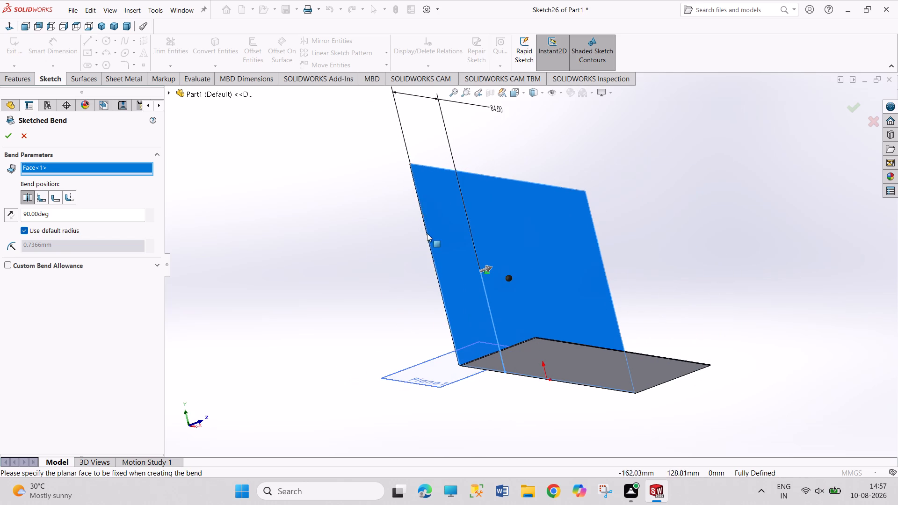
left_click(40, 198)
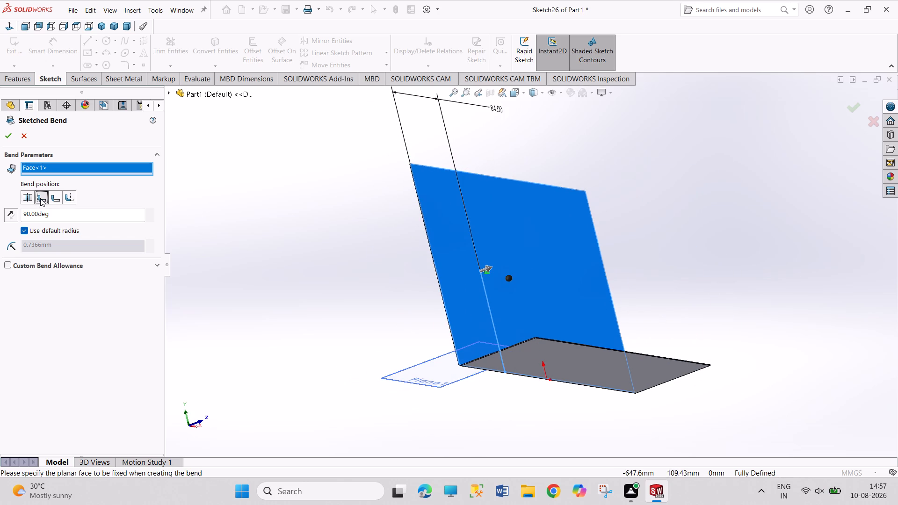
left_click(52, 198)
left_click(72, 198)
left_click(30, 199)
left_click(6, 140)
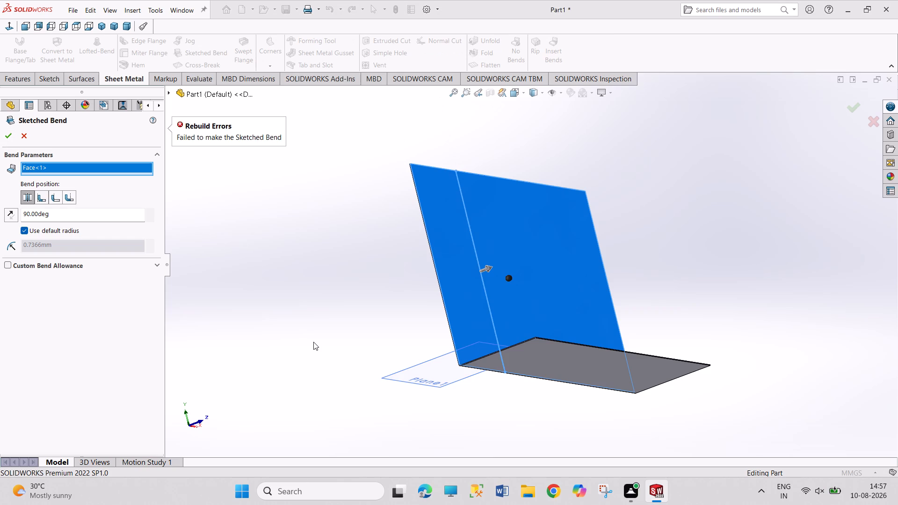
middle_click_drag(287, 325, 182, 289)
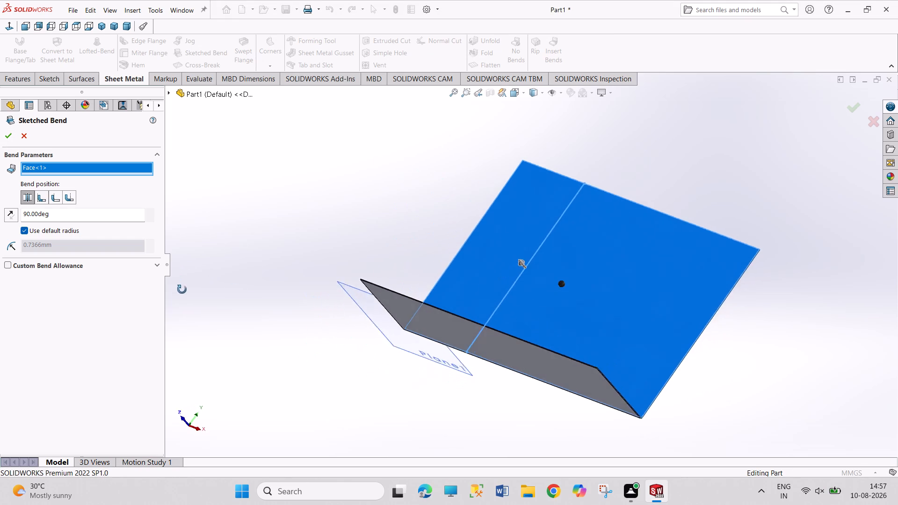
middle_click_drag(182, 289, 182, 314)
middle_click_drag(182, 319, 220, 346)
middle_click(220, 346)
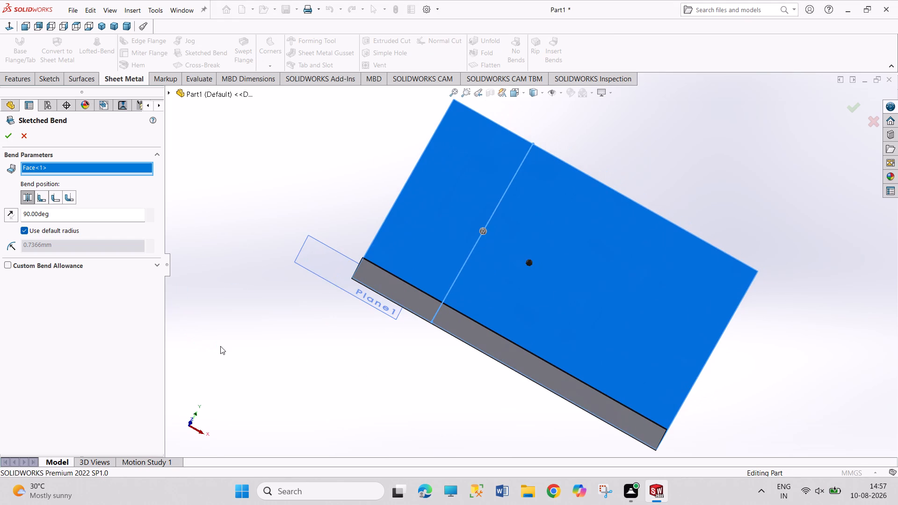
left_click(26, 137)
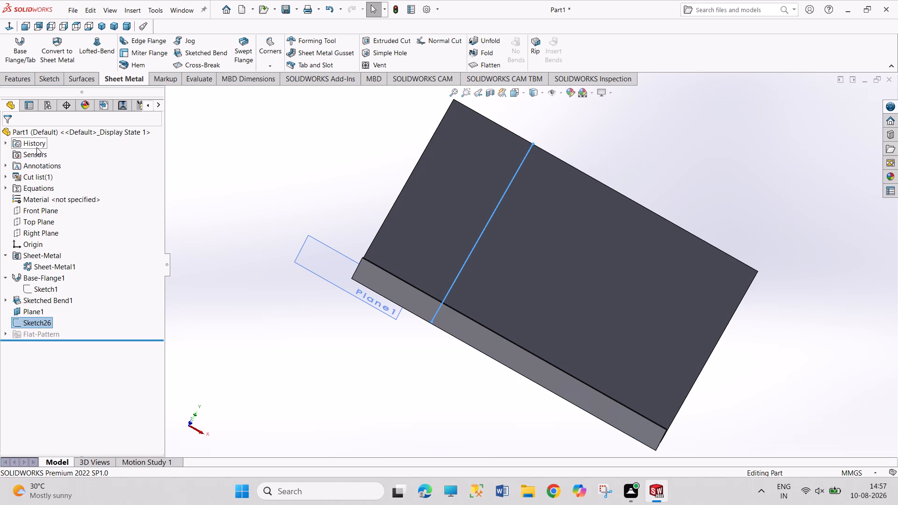
Undo back through the side bend-line sketch, the plane and the first Sketched Bend with its offset line, leaving only the flat base flange.
left_click(225, 216)
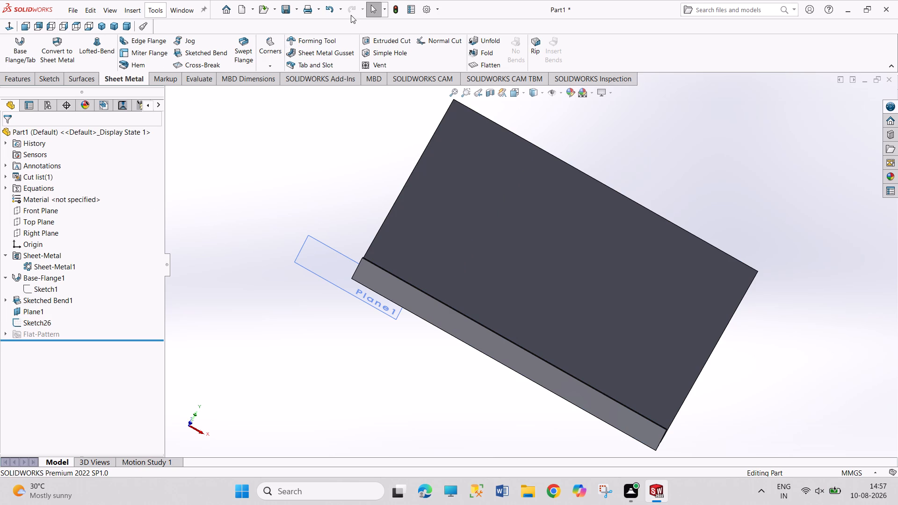
left_click(326, 14)
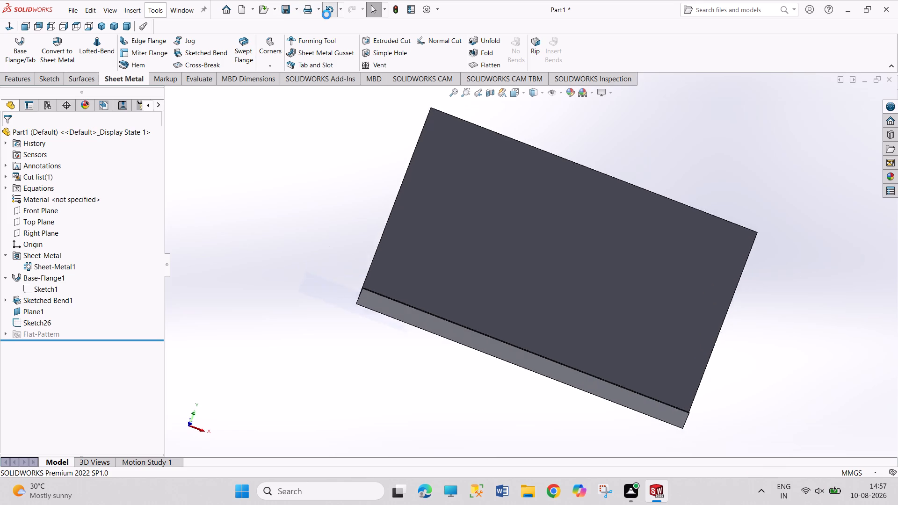
left_click(326, 14)
left_click(326, 14)
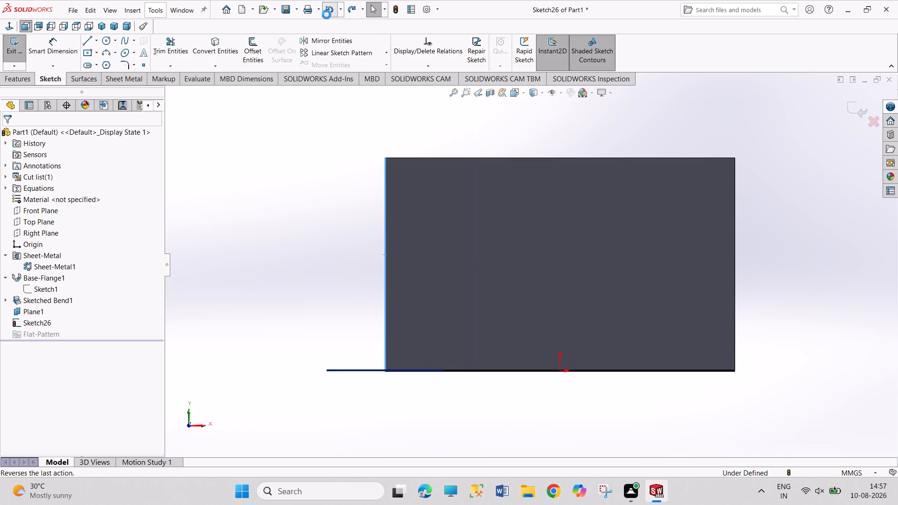
left_click(326, 14)
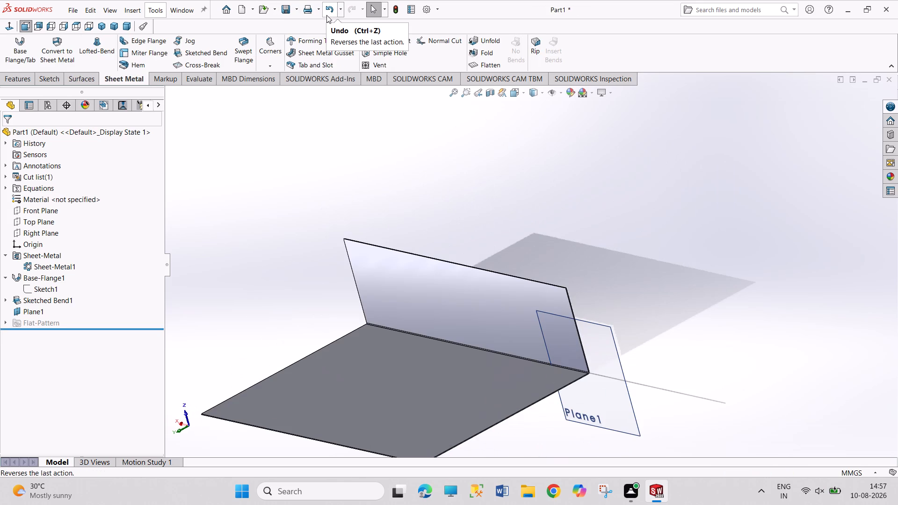
left_click(326, 15)
left_click(326, 15)
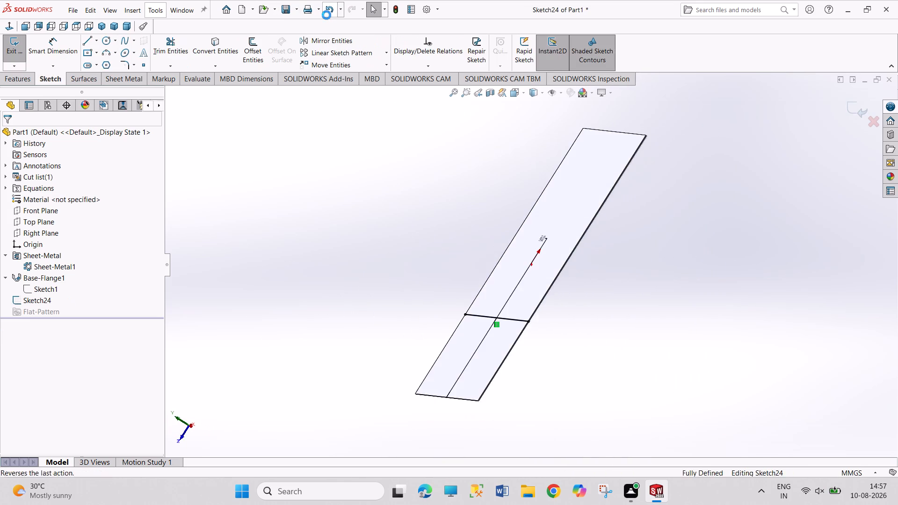
left_click(326, 15)
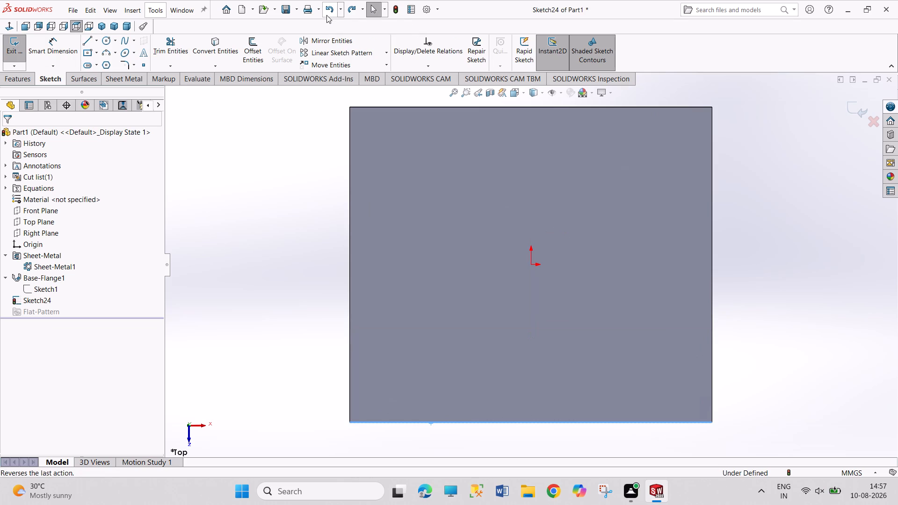
middle_click_drag(320, 404, 322, 266)
left_click(456, 306)
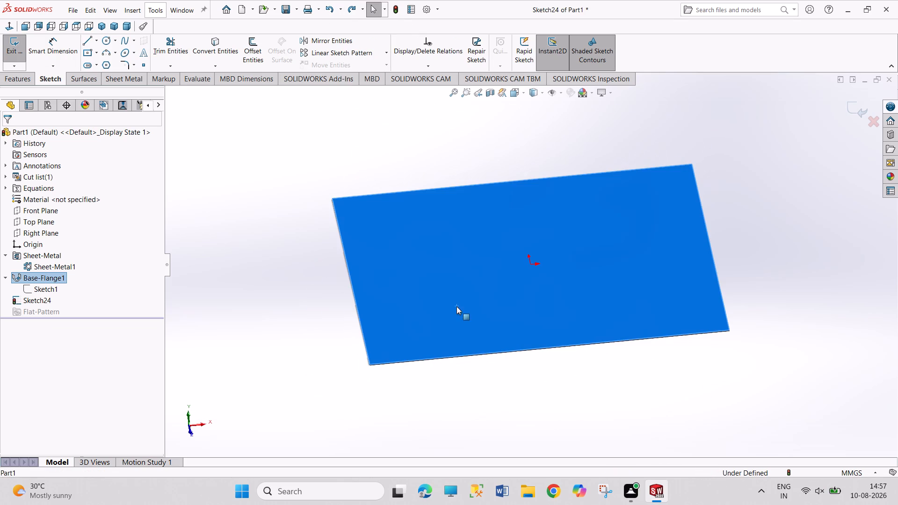
left_click(8, 37)
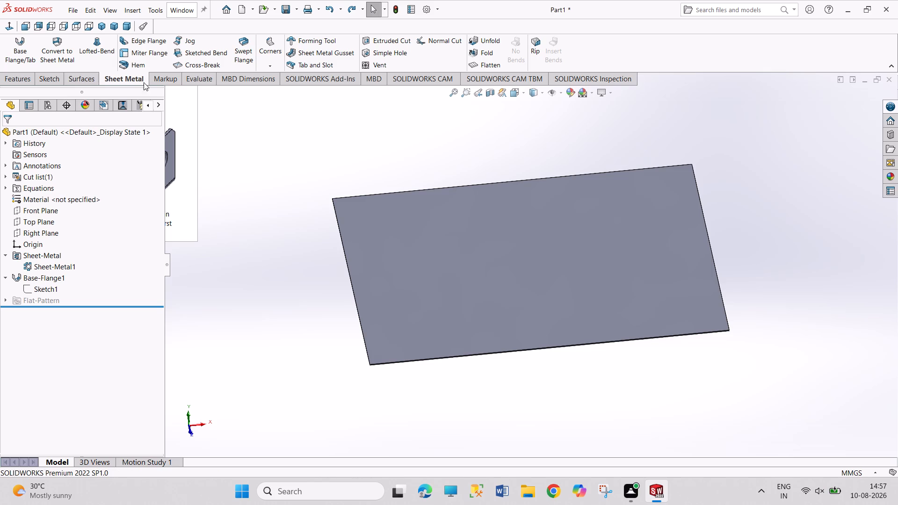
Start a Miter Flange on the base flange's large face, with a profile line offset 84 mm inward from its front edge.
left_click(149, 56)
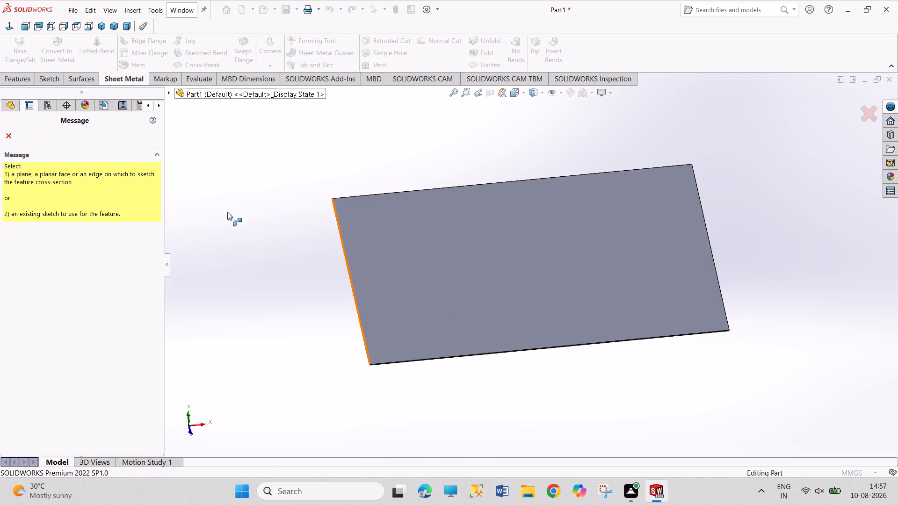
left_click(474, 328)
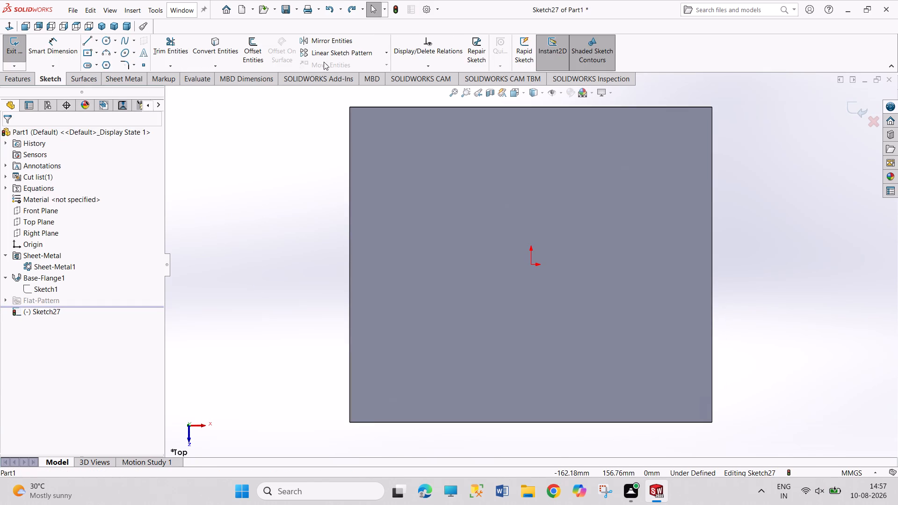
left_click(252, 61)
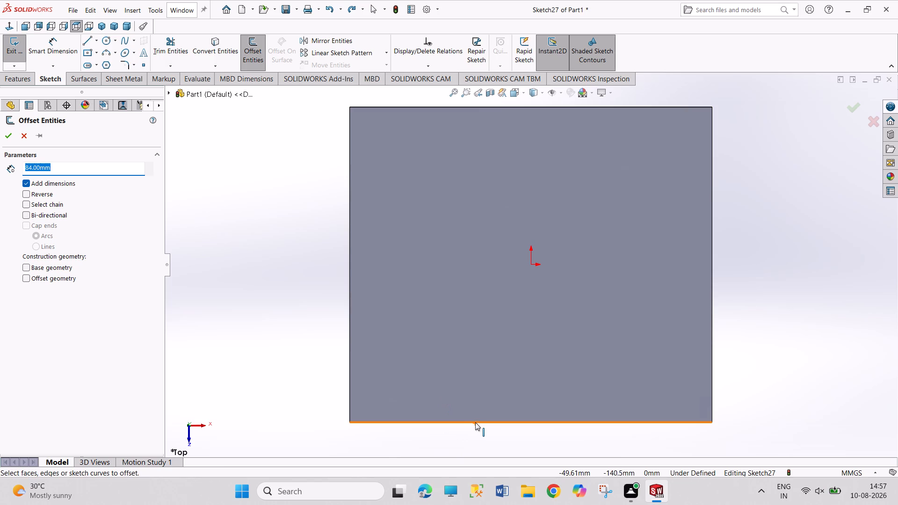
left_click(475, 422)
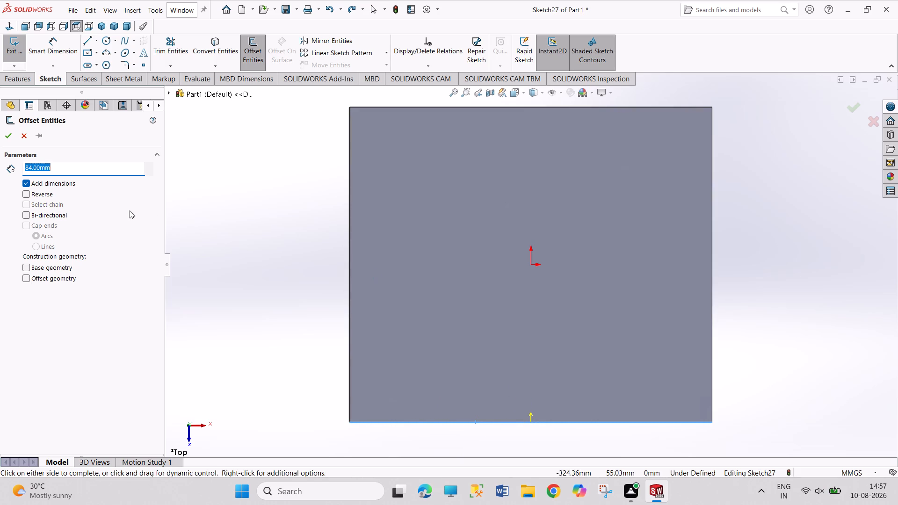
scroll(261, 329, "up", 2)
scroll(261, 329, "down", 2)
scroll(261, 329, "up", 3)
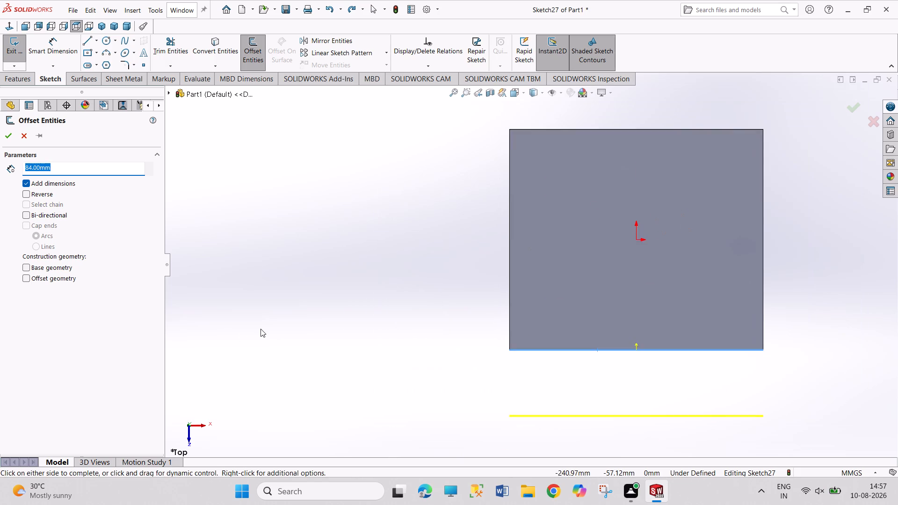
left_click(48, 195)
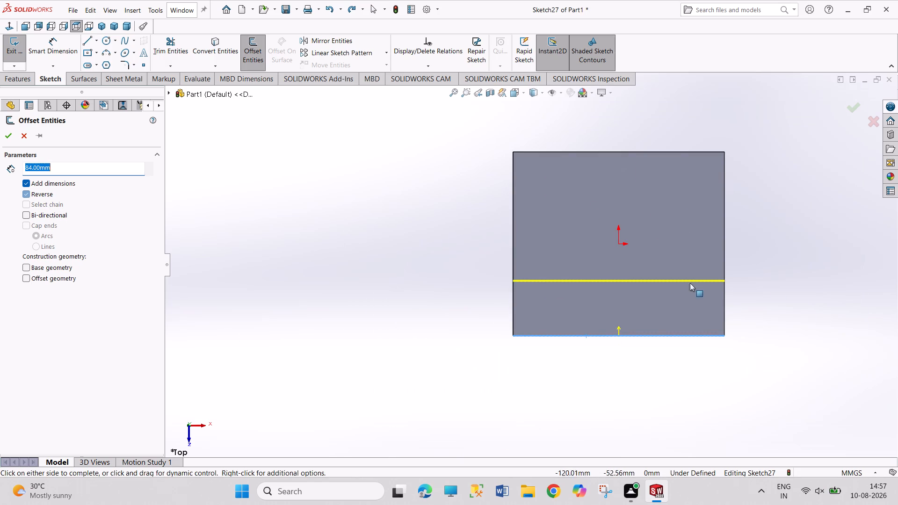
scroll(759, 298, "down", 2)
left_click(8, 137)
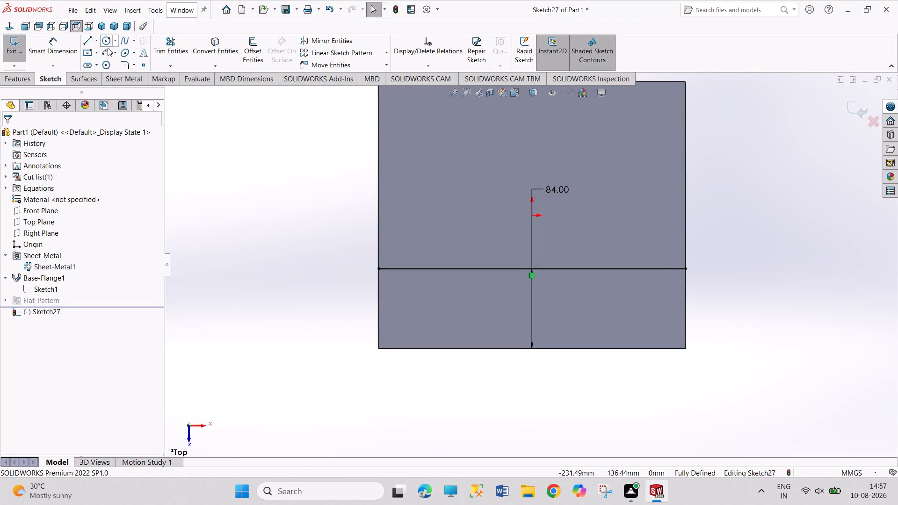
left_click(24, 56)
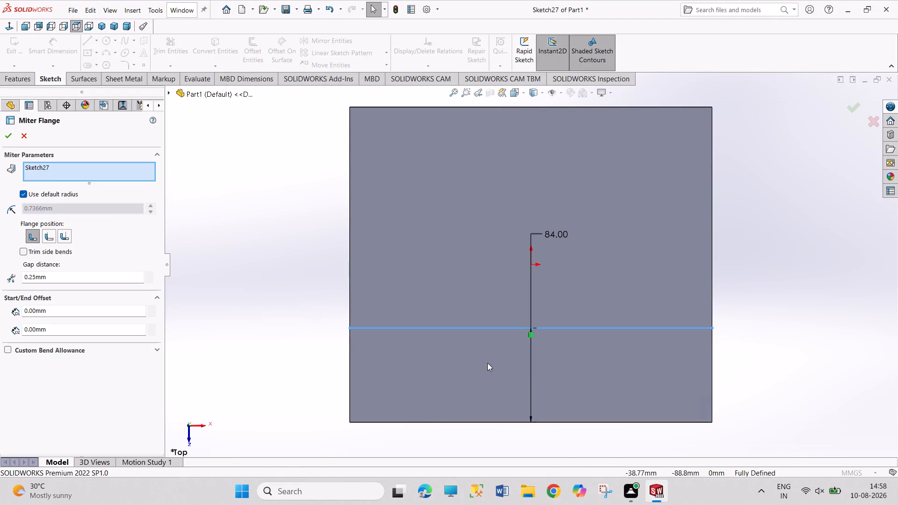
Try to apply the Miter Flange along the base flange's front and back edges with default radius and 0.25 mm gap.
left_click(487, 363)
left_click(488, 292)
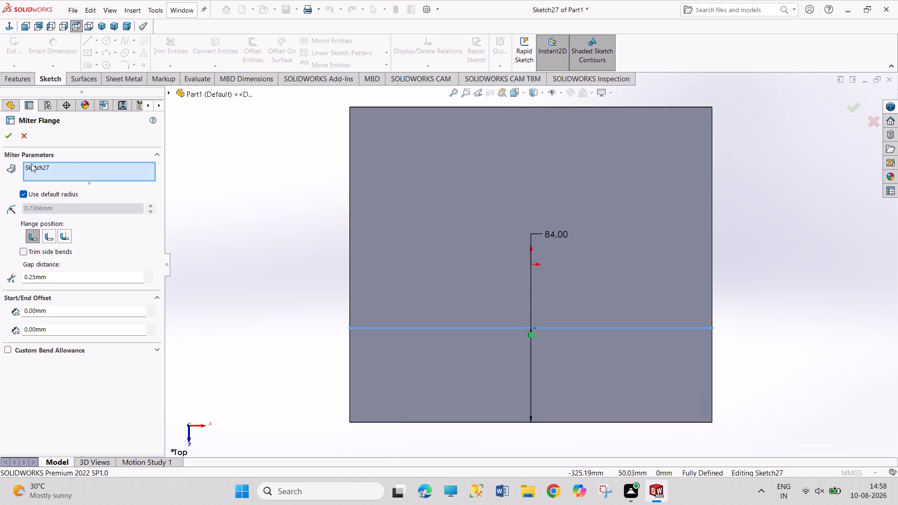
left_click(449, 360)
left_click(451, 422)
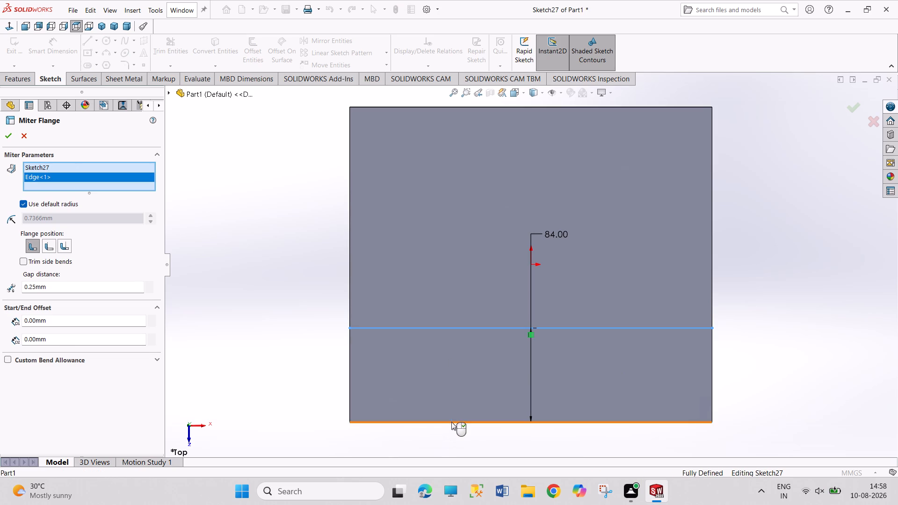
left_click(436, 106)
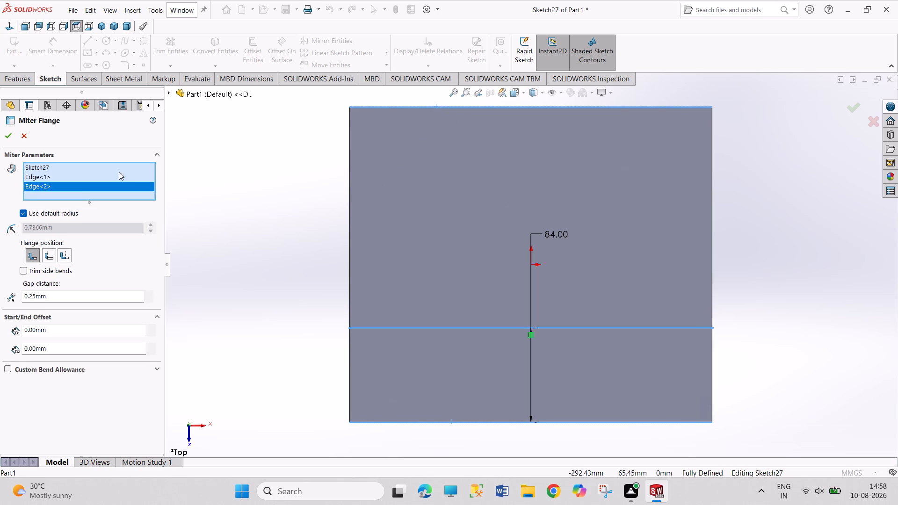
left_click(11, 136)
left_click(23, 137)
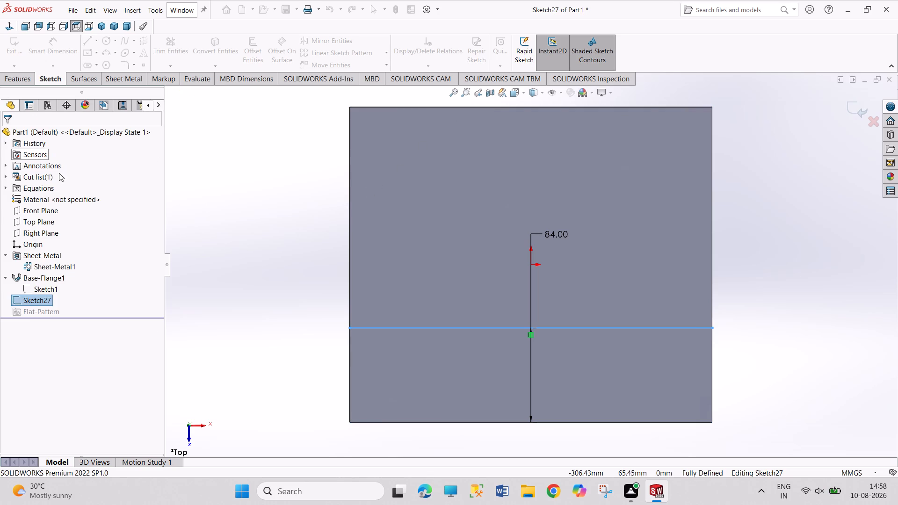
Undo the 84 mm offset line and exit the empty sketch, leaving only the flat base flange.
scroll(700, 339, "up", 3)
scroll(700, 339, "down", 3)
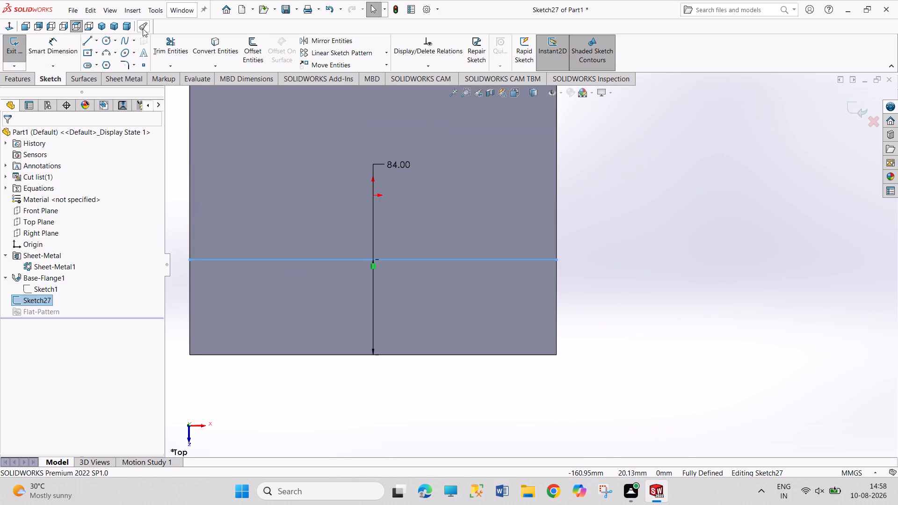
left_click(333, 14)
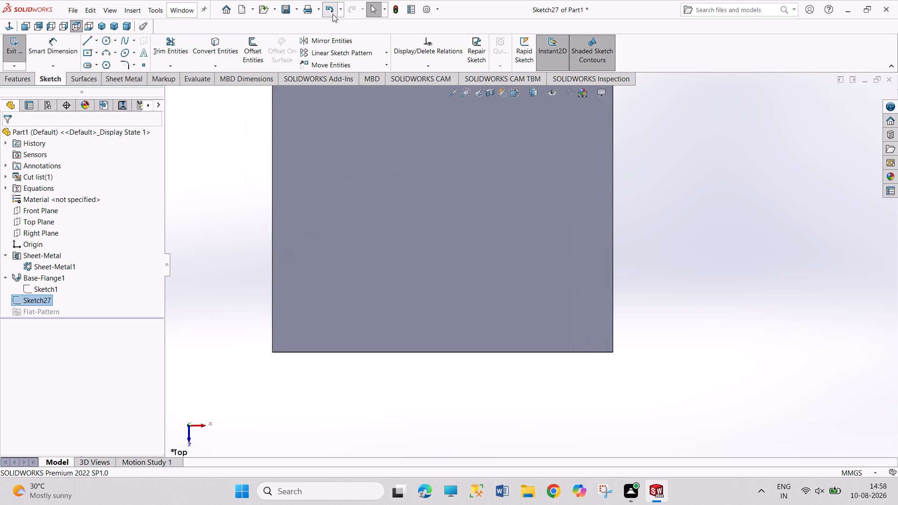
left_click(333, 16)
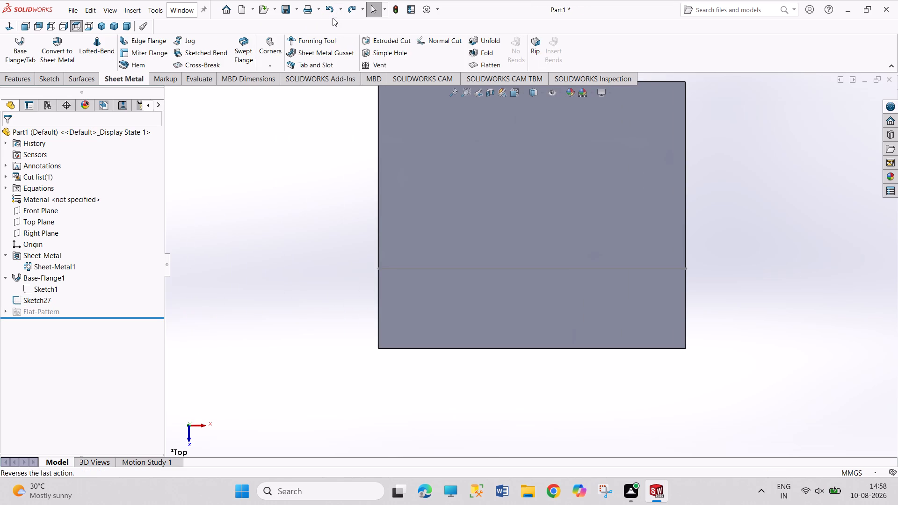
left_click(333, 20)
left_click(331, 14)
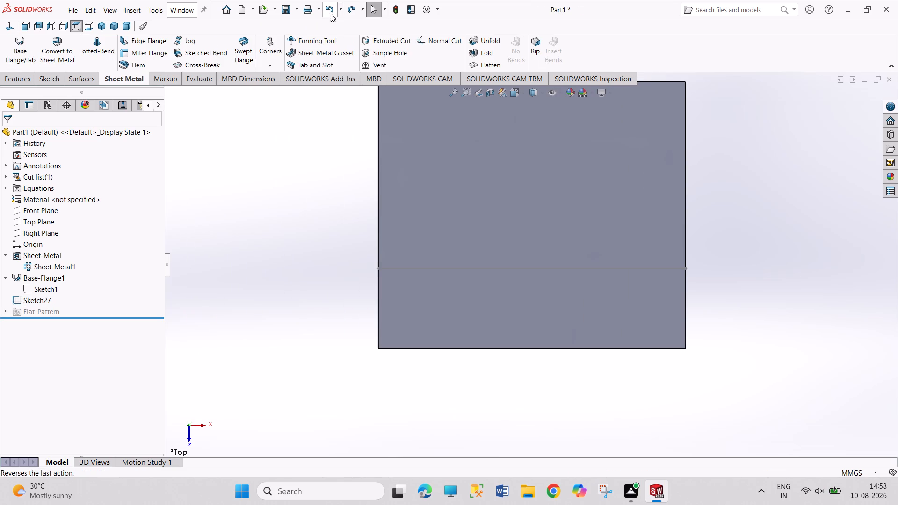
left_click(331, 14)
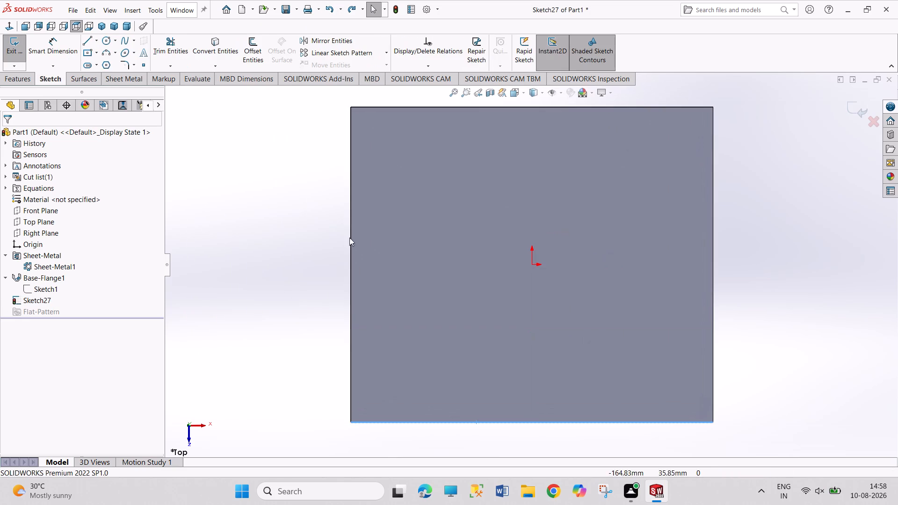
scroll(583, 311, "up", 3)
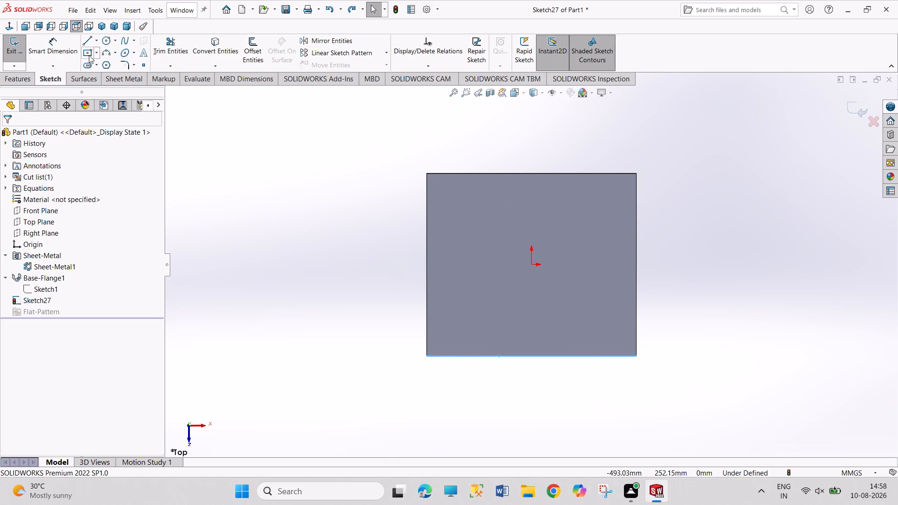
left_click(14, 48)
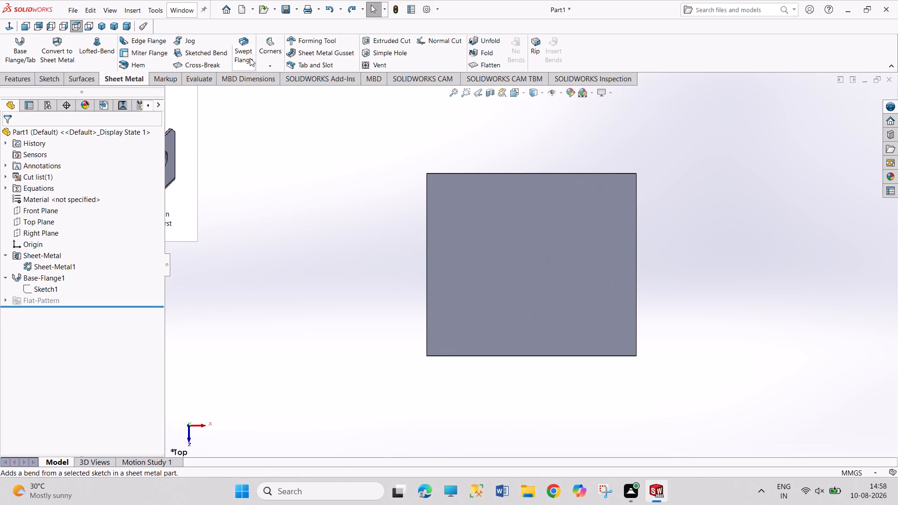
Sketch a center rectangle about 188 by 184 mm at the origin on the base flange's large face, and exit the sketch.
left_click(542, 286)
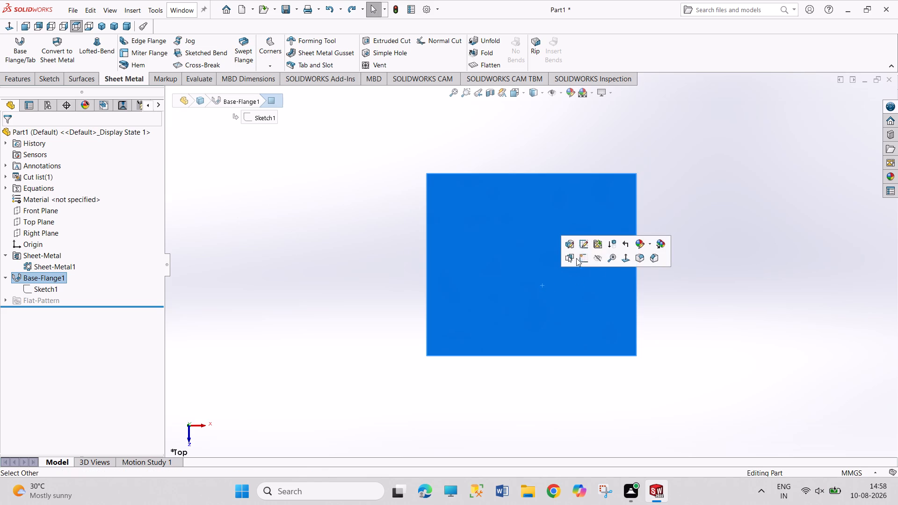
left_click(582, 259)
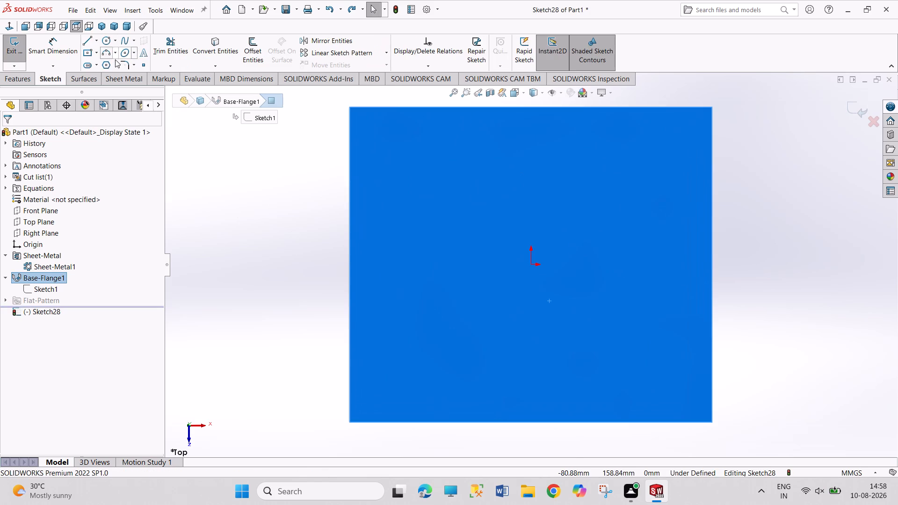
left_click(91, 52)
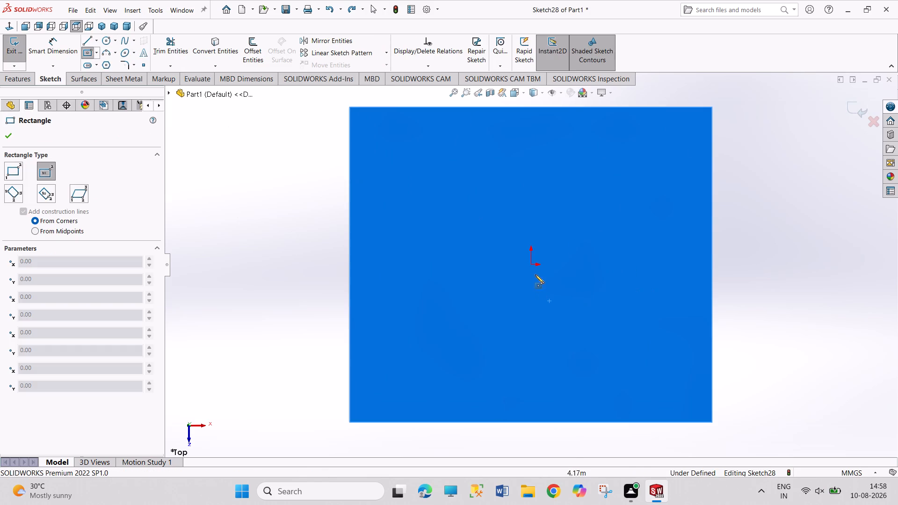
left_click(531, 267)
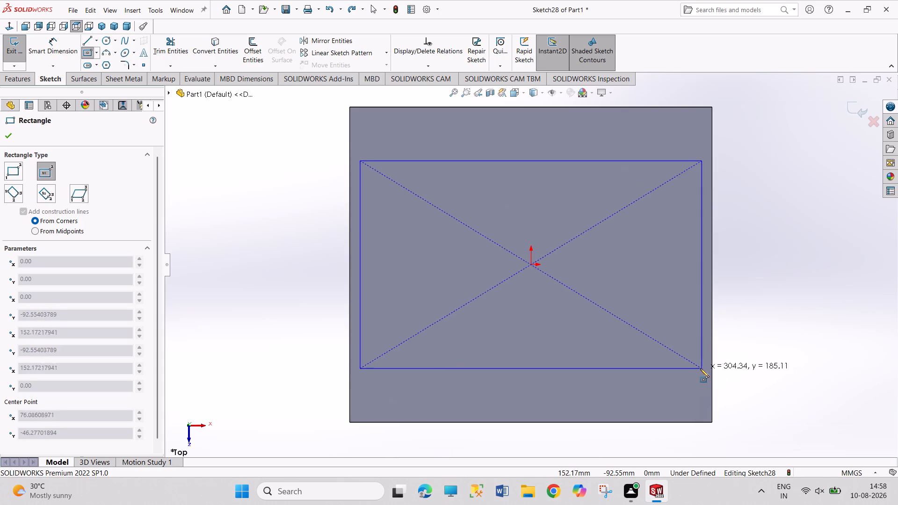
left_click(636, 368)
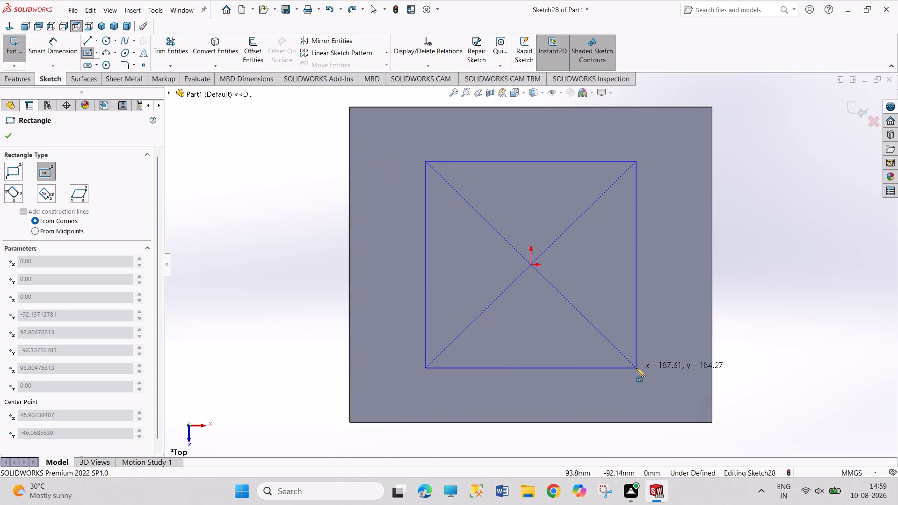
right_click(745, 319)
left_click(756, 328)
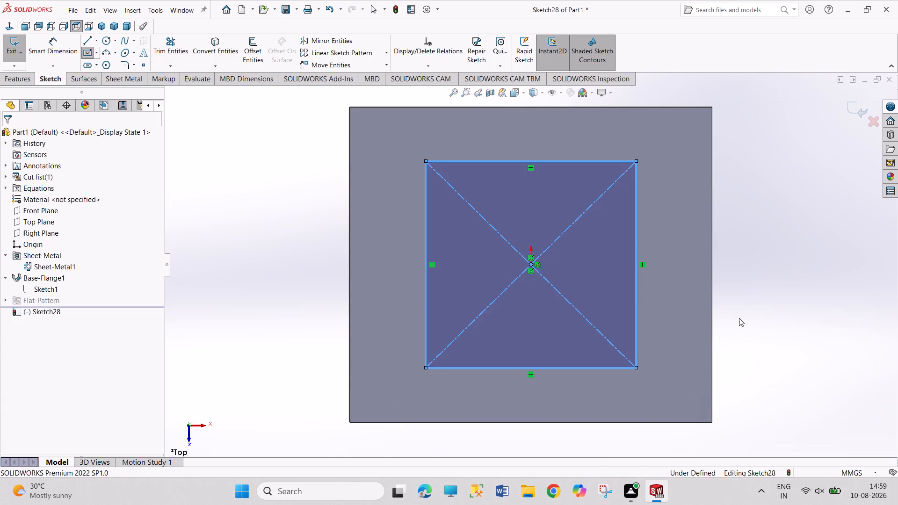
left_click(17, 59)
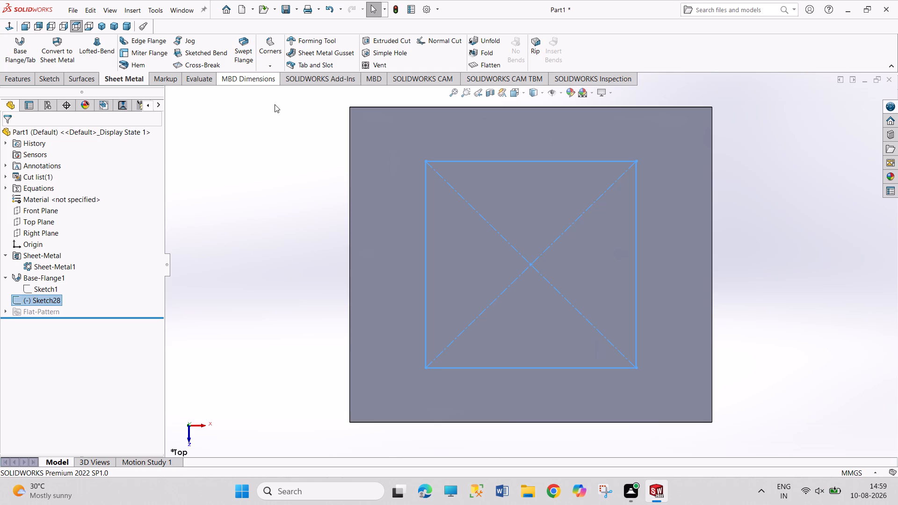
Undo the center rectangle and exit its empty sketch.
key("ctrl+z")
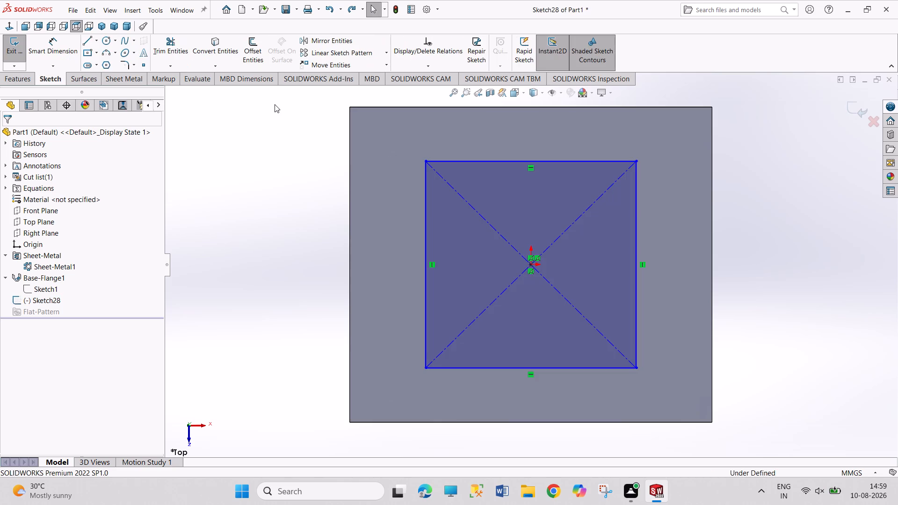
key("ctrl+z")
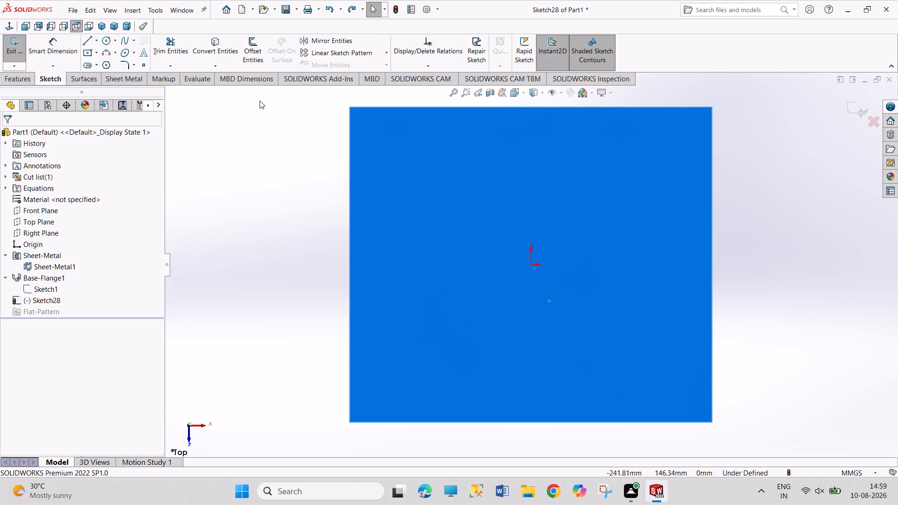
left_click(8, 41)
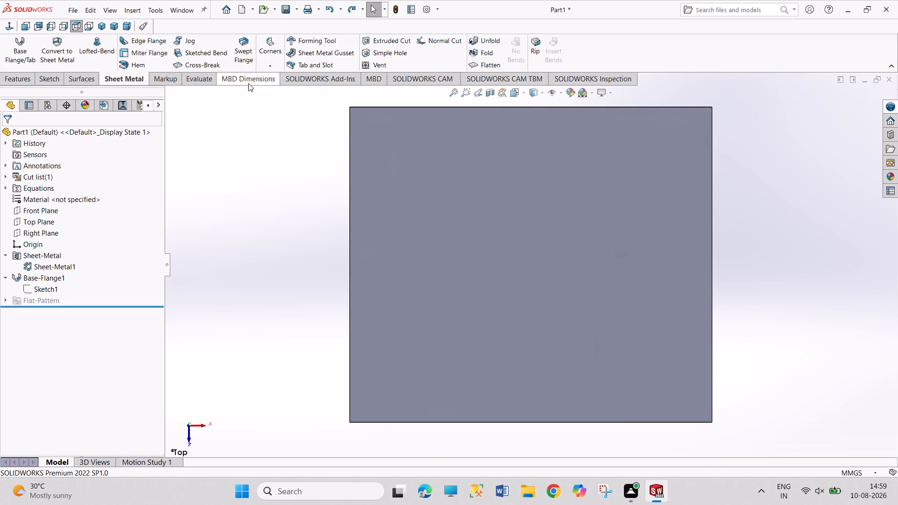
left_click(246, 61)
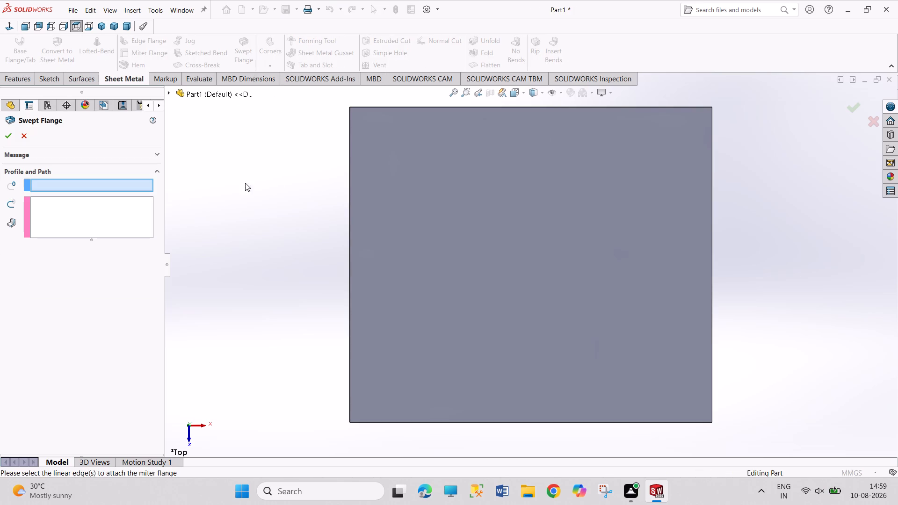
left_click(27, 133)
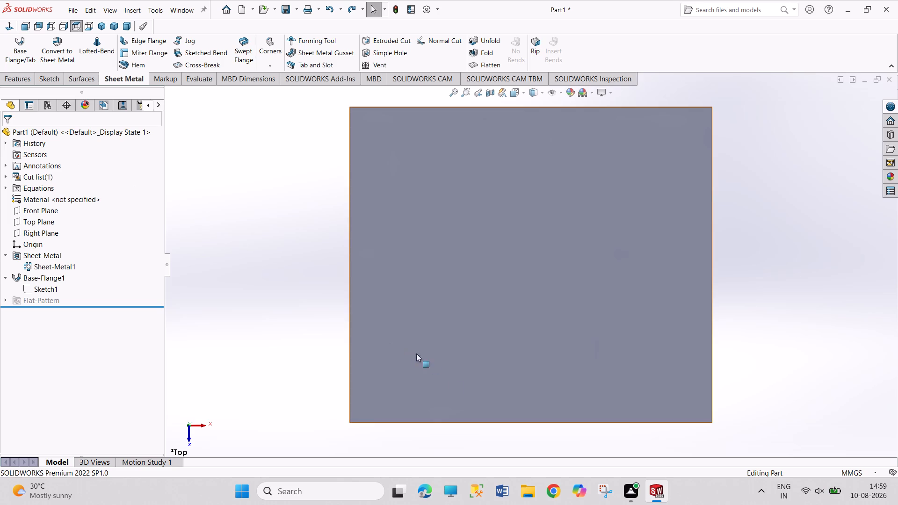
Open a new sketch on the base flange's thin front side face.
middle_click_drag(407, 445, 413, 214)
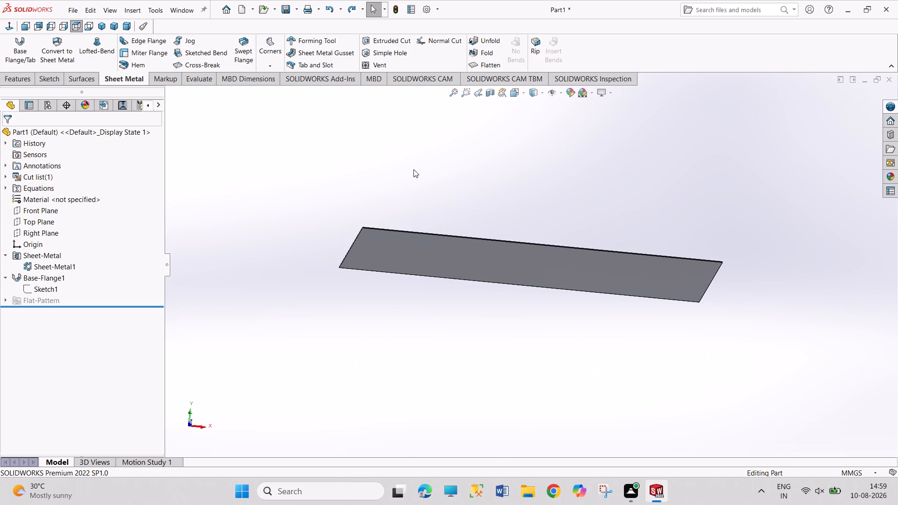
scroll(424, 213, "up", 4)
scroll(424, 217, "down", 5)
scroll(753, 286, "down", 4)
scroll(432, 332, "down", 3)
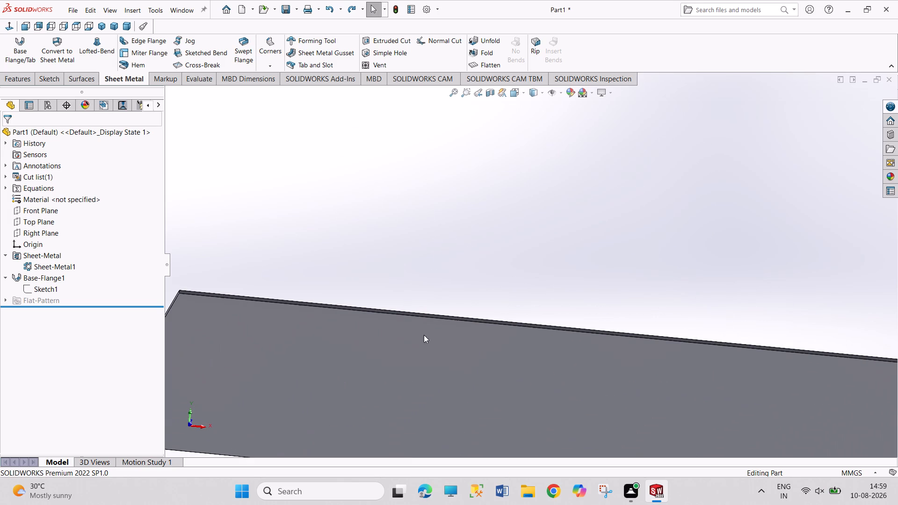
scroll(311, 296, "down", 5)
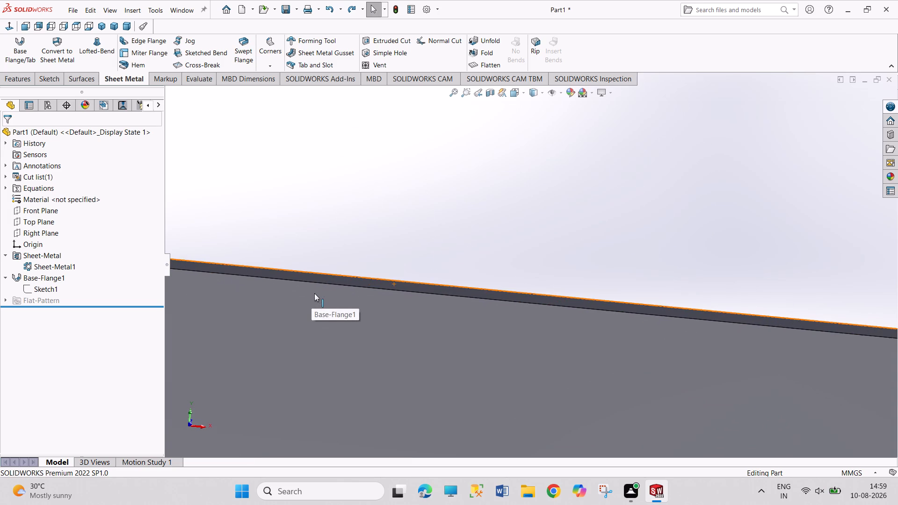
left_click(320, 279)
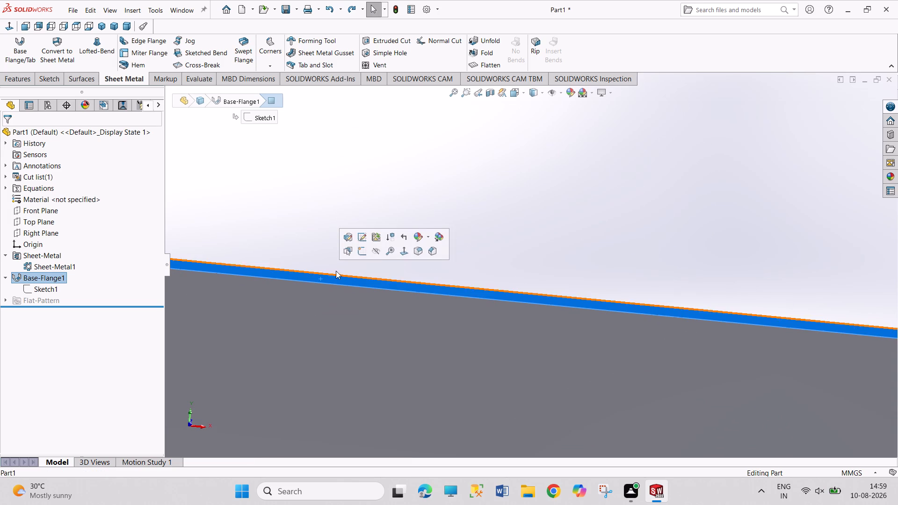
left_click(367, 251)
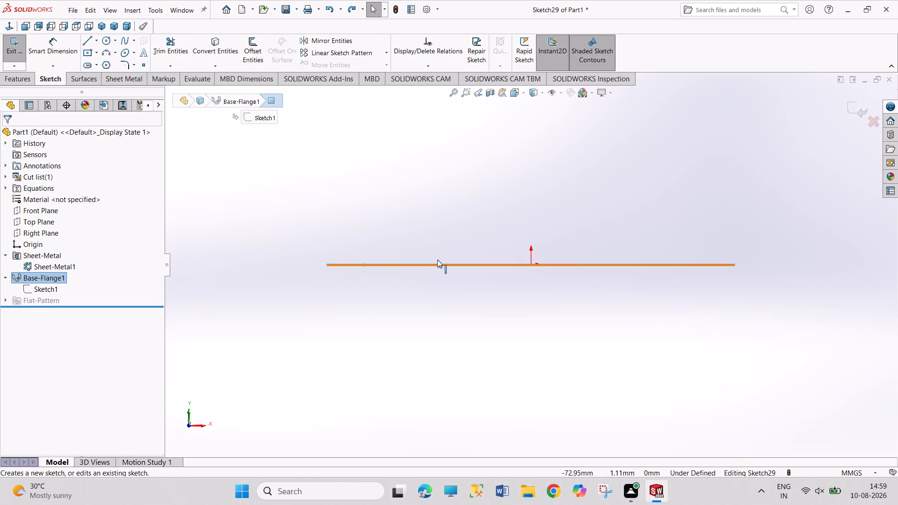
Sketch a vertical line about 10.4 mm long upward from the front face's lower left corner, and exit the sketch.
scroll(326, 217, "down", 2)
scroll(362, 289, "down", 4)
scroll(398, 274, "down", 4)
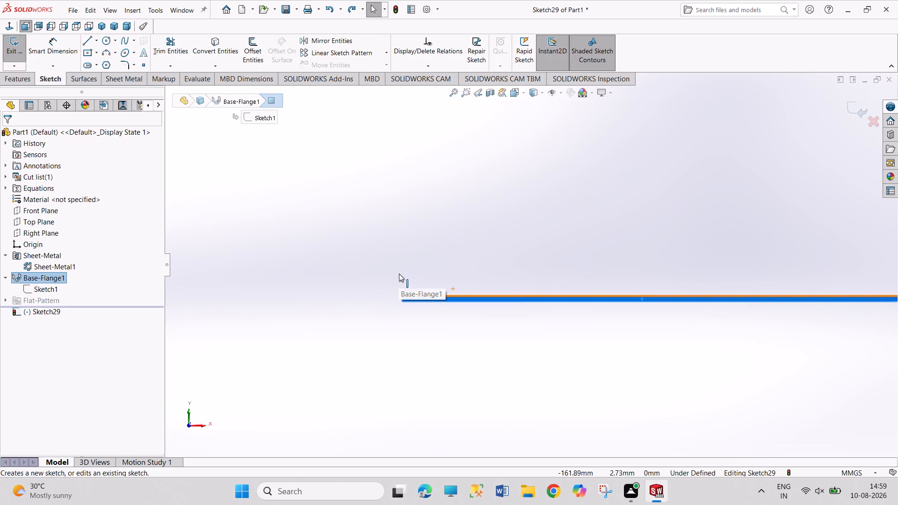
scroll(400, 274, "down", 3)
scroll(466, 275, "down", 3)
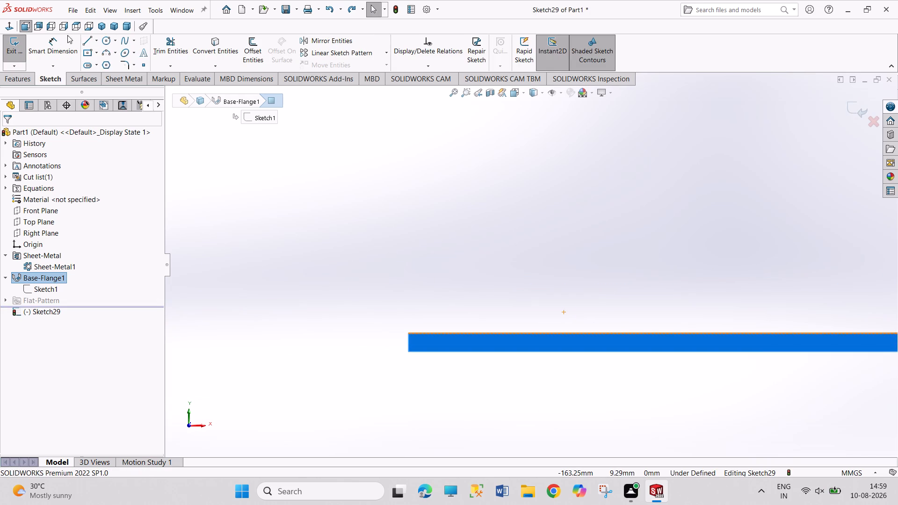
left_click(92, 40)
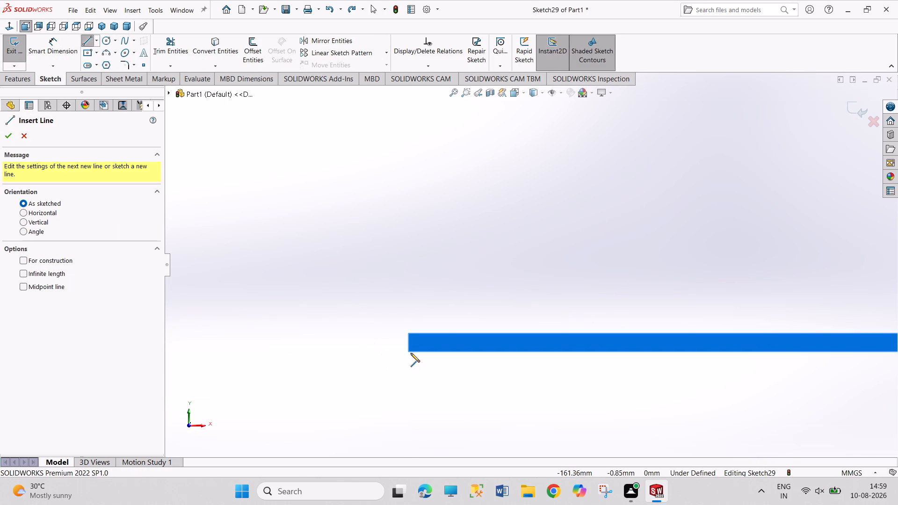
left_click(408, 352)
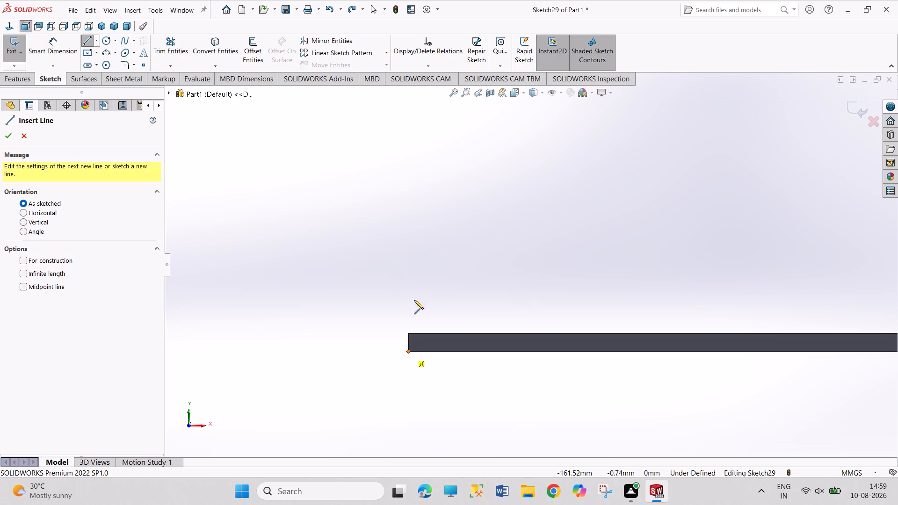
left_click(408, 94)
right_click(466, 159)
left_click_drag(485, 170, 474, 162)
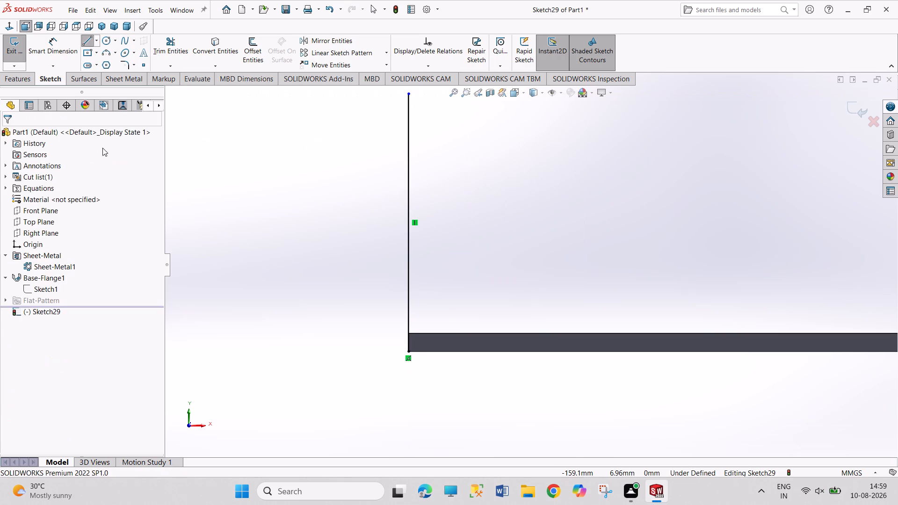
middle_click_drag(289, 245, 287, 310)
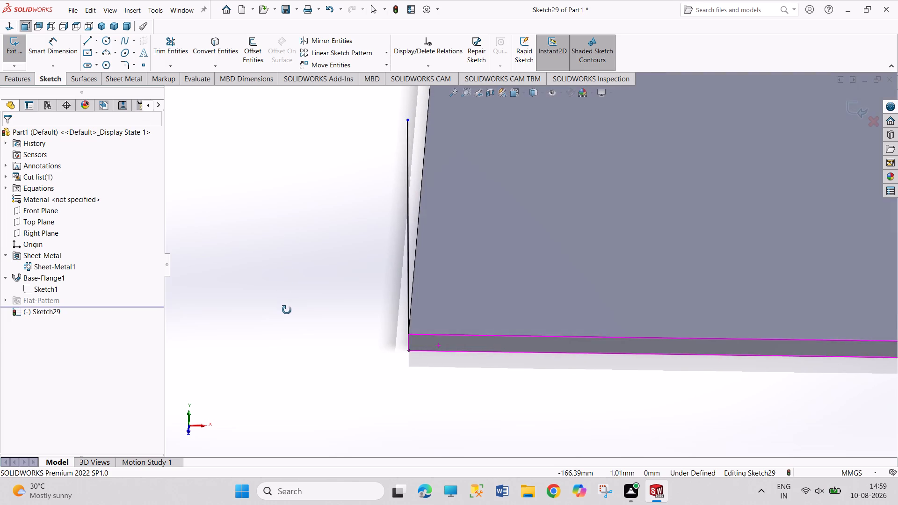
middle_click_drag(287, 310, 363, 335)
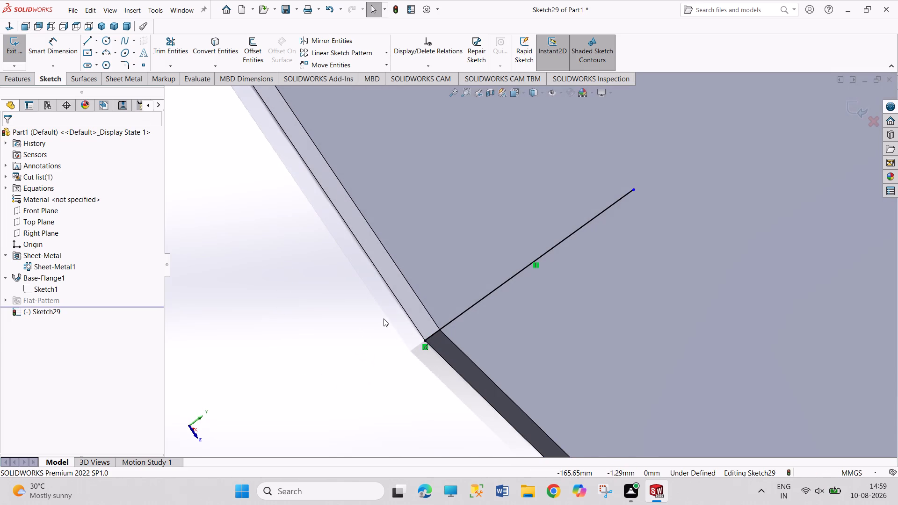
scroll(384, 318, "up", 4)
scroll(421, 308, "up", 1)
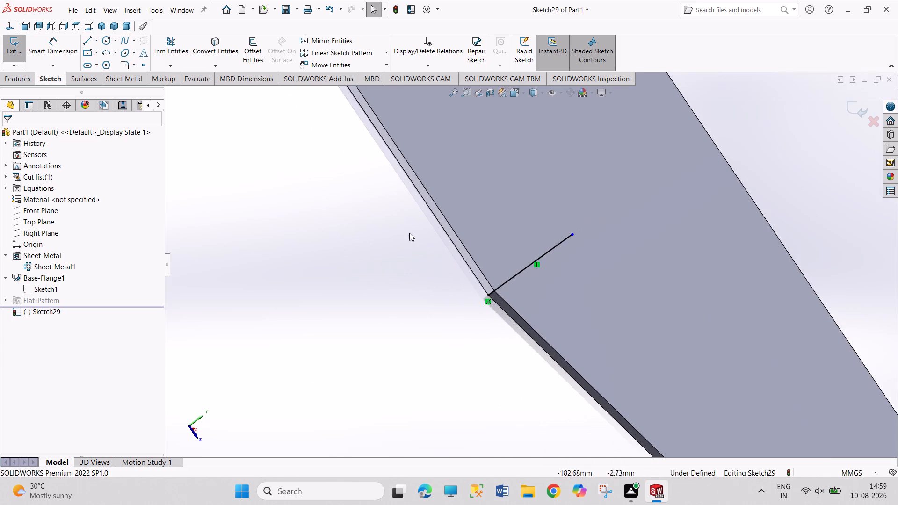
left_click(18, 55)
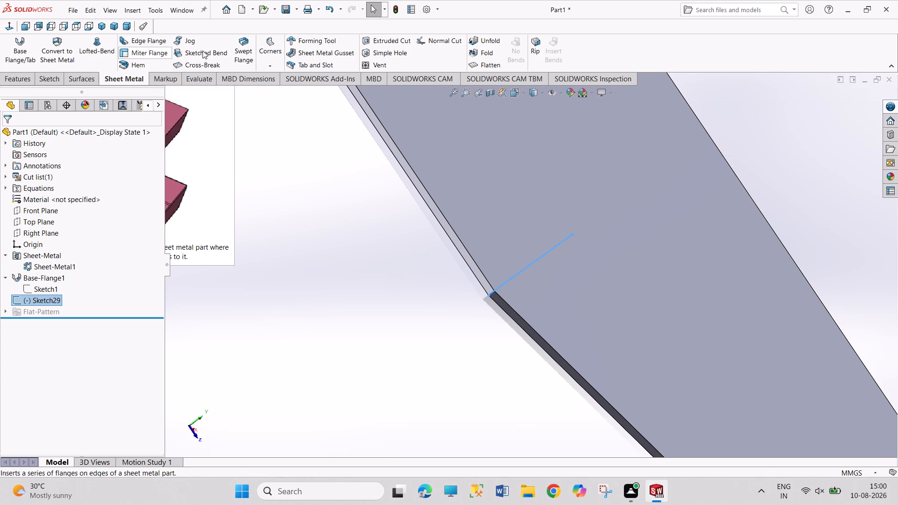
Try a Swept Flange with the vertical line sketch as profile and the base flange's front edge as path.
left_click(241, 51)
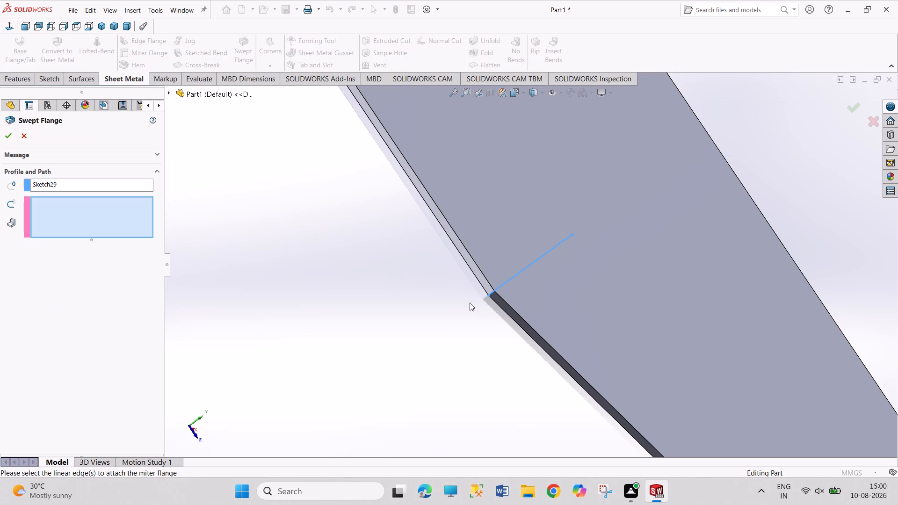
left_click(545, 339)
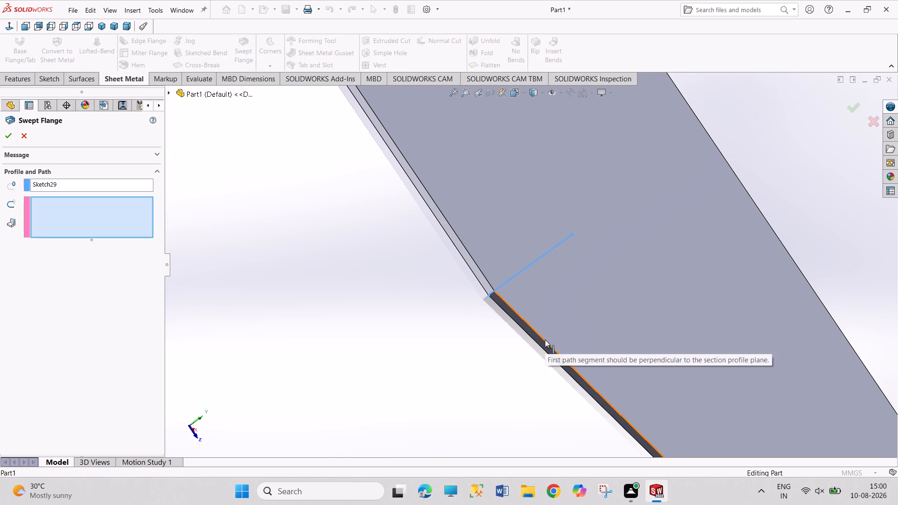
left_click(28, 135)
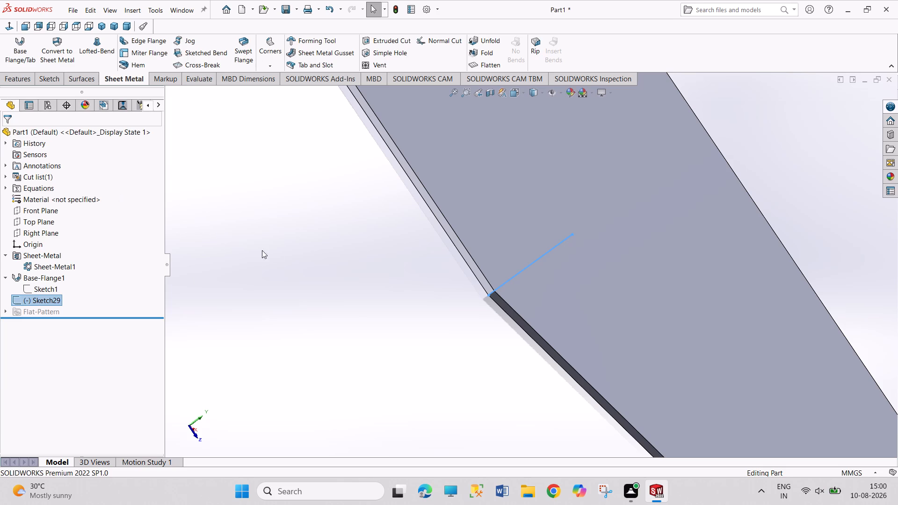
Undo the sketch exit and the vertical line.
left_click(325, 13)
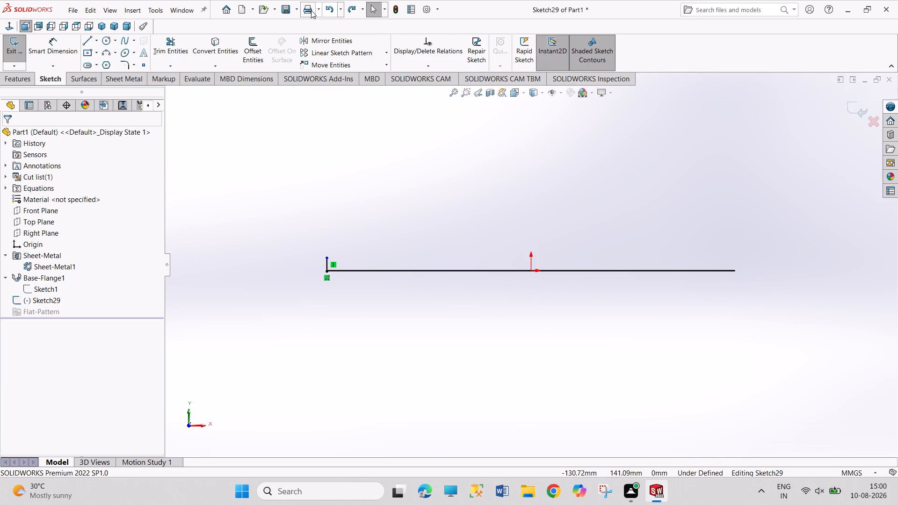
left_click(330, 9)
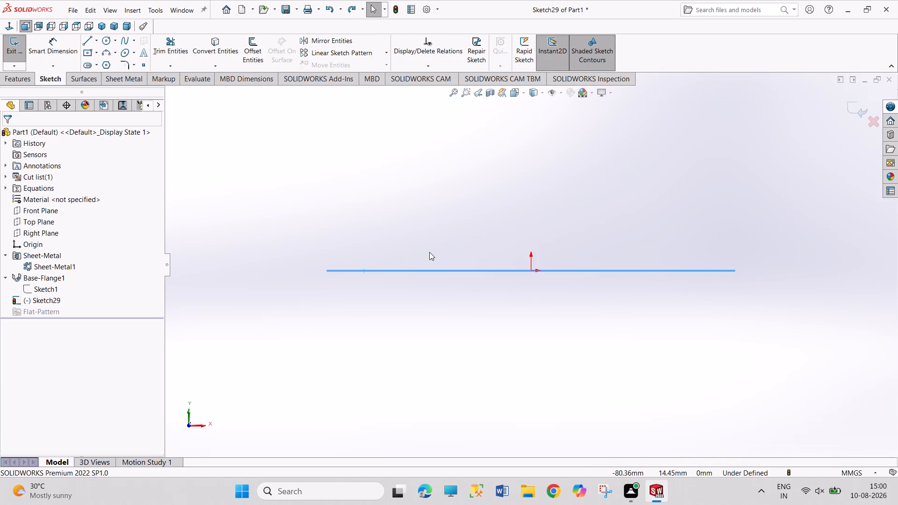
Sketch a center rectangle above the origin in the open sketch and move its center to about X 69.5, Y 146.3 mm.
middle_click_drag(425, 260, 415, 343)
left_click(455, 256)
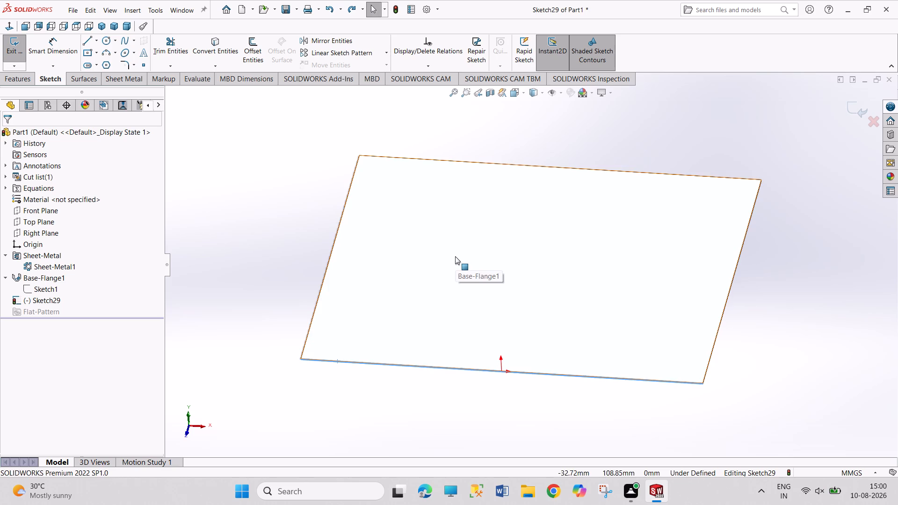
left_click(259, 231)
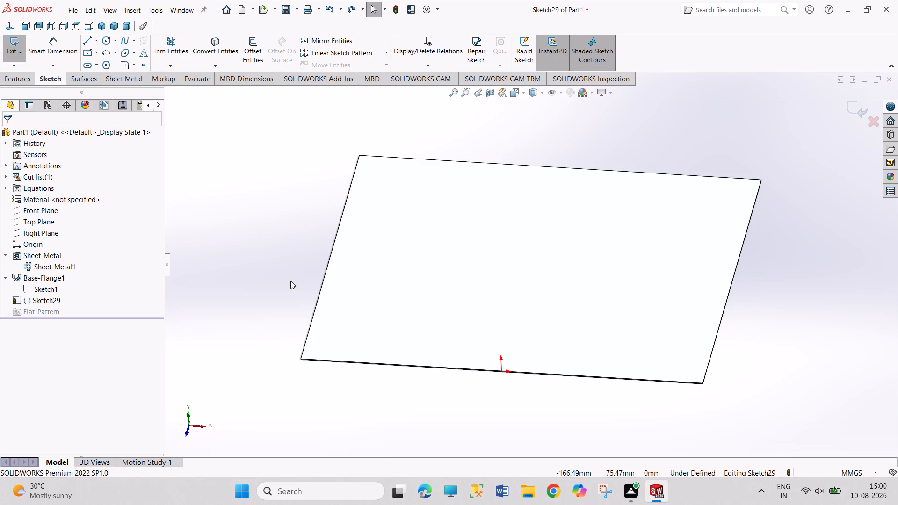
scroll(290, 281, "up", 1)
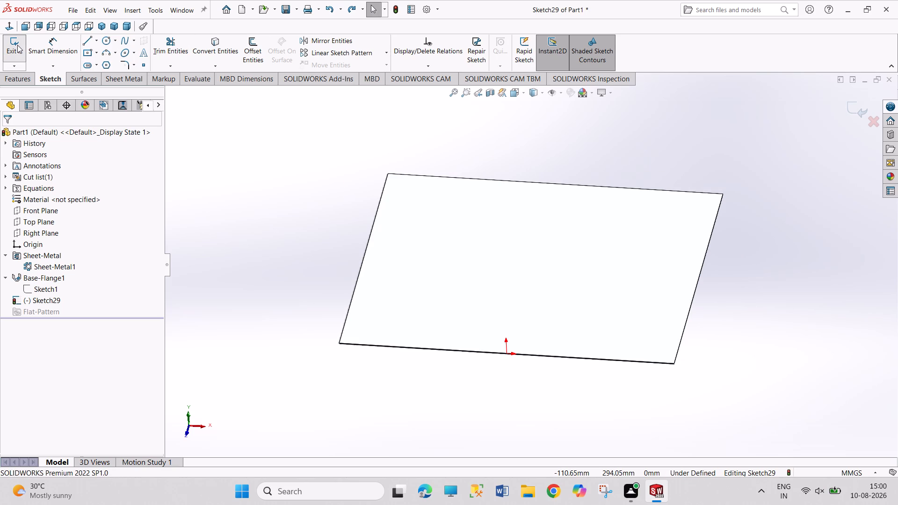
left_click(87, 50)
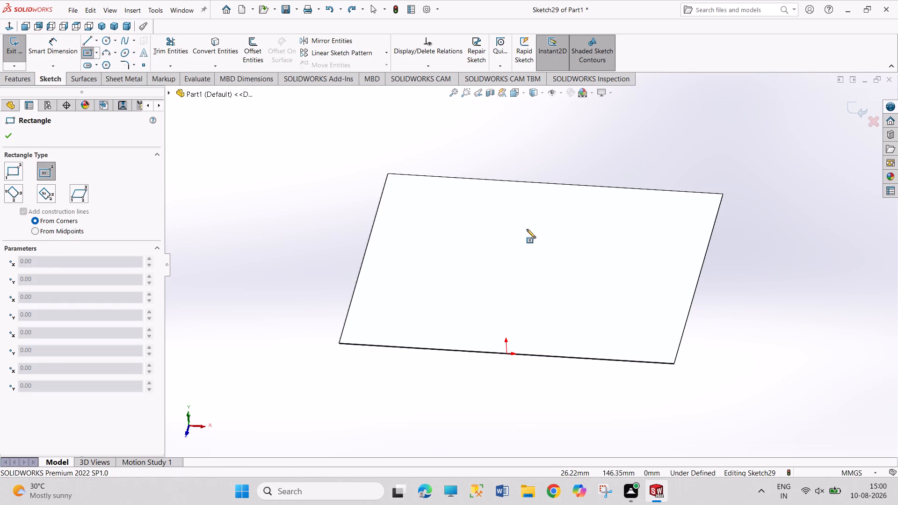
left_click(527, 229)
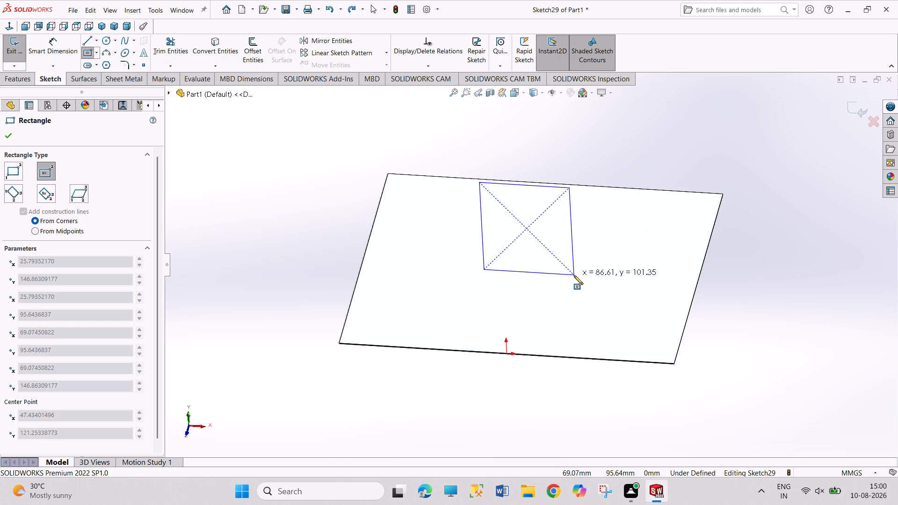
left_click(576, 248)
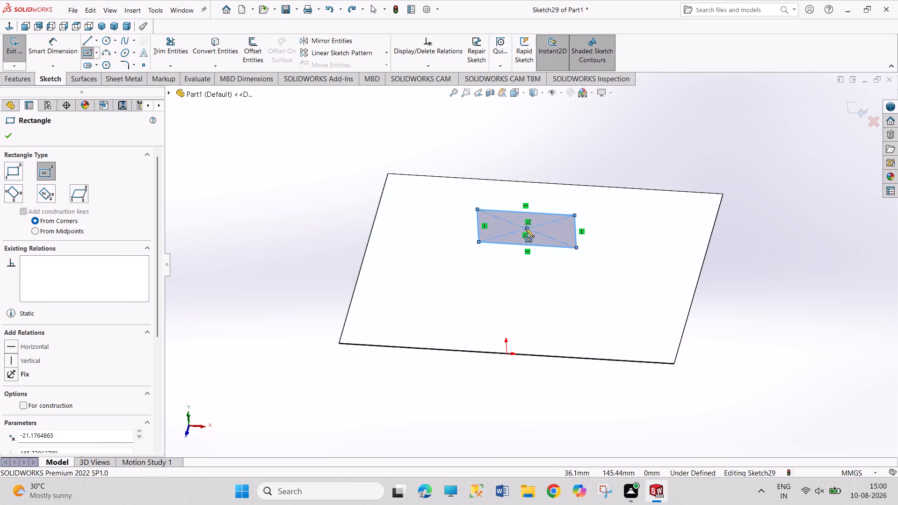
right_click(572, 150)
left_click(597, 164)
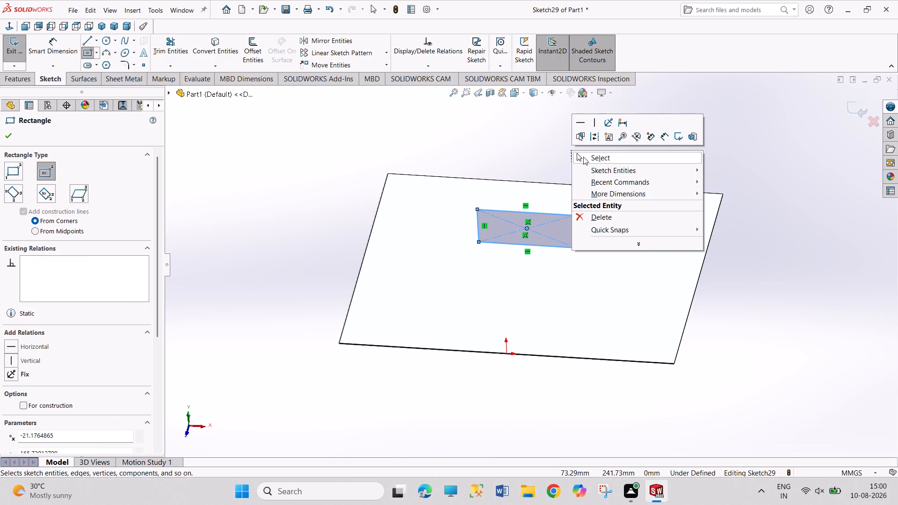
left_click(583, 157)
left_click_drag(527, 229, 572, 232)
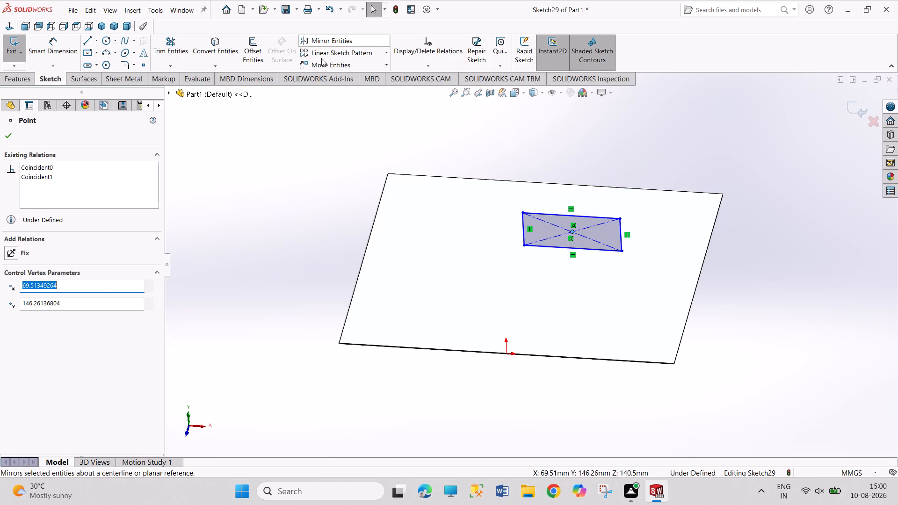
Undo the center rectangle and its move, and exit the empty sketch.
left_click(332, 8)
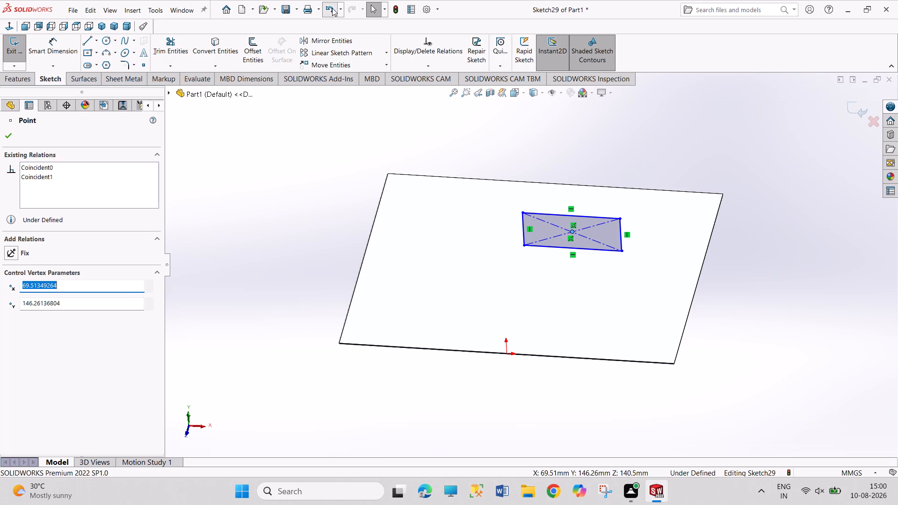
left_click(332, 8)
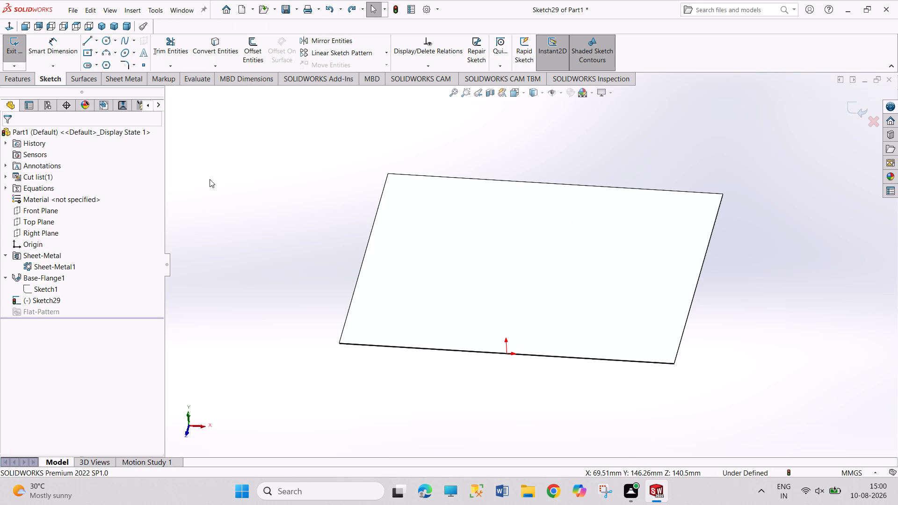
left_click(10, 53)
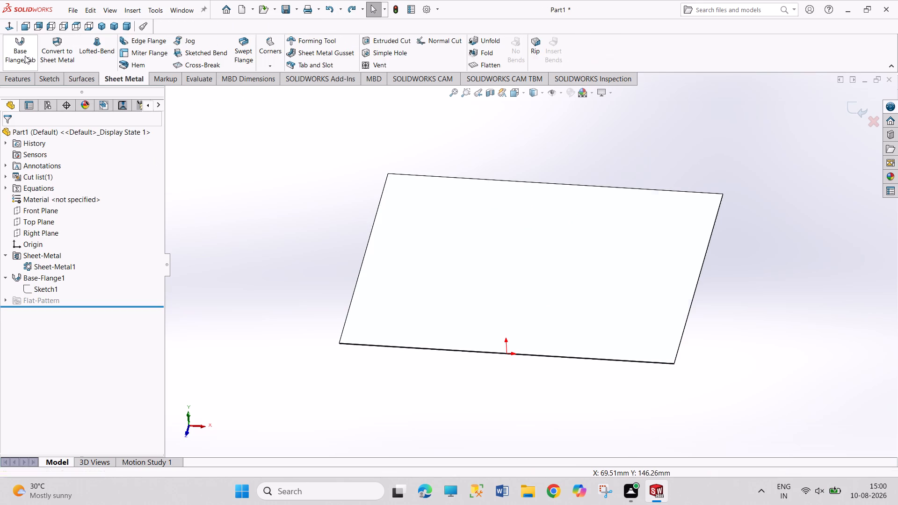
Create 90° edge flanges about 155.21 mm long, pointing up, on the front, right and back edges of the base flange.
left_click(126, 45)
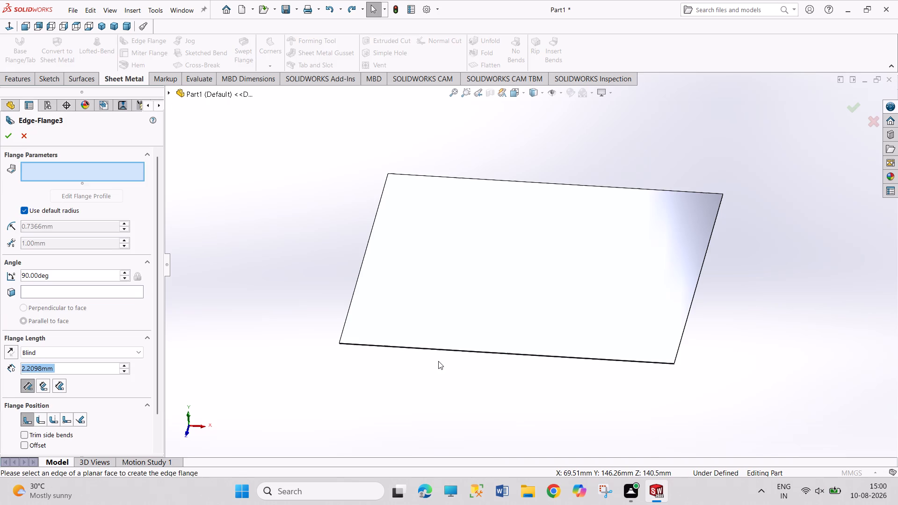
left_click(448, 350)
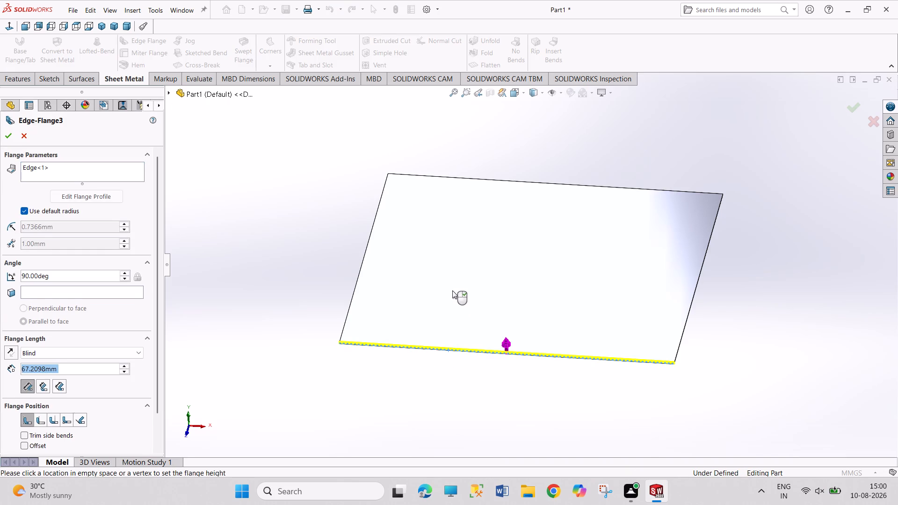
left_click(439, 223)
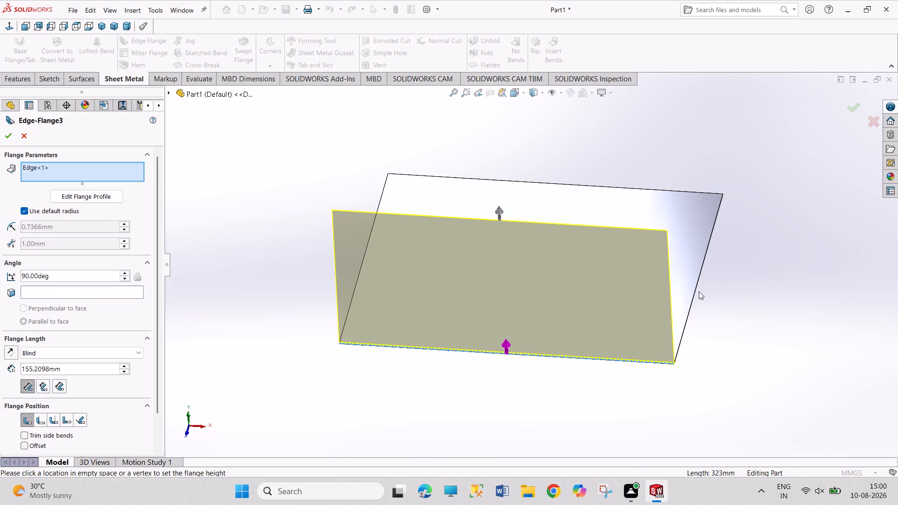
left_click(696, 289)
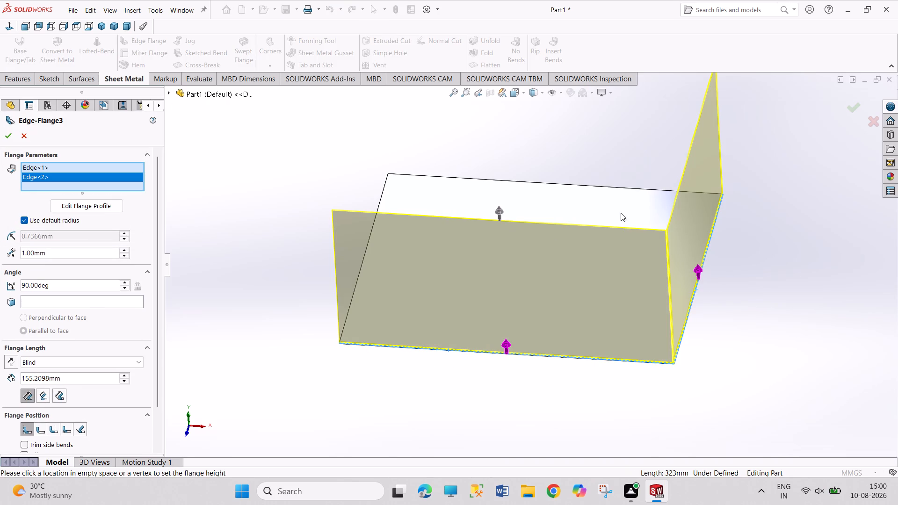
left_click(615, 188)
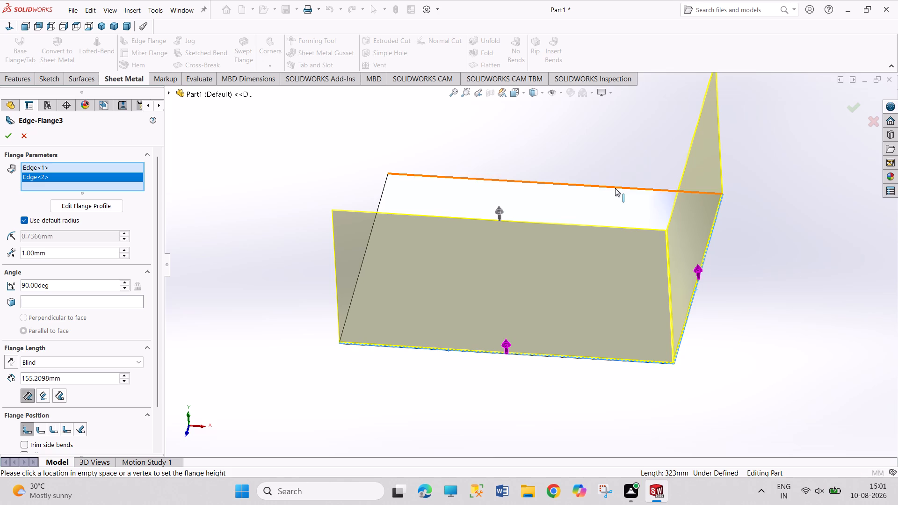
left_click(610, 161)
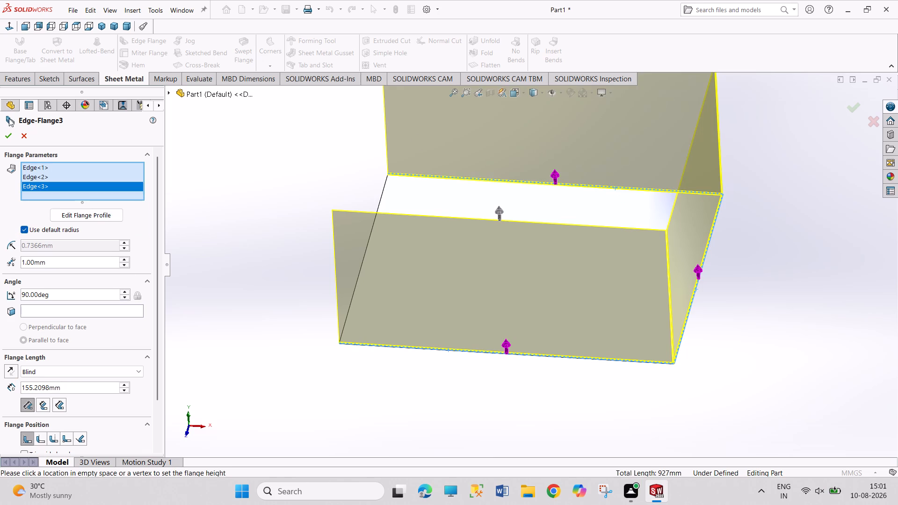
left_click(6, 136)
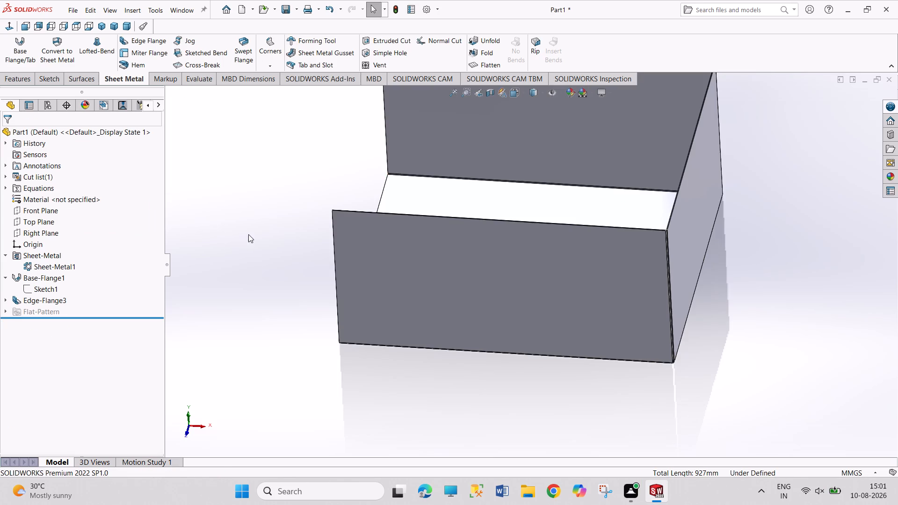
Add outward 90° edge flanges about 46.21 mm long along the top edges of the front, right and back walls.
middle_click_drag(236, 235, 212, 269)
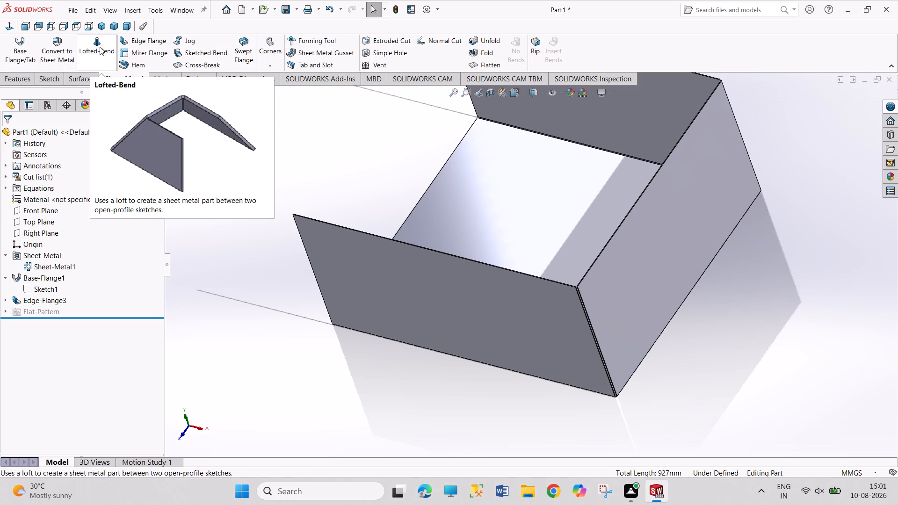
left_click(167, 43)
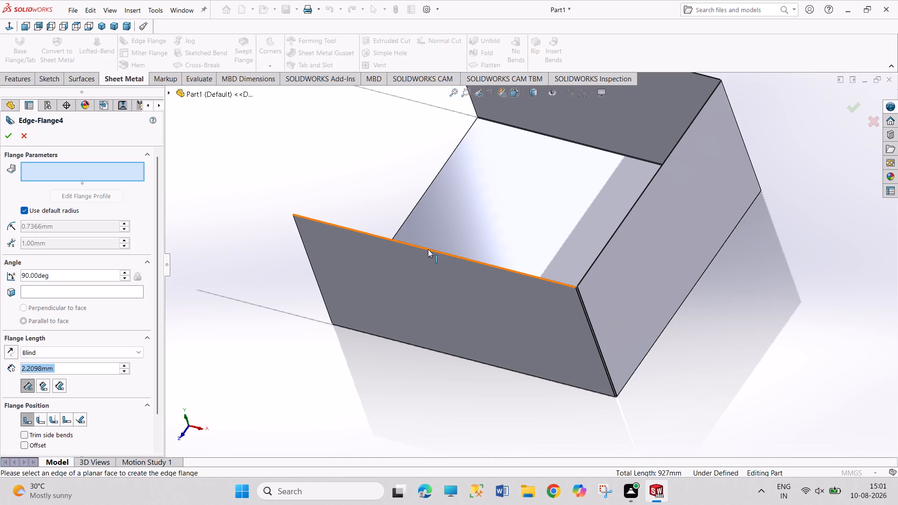
left_click(428, 249)
left_click(419, 291)
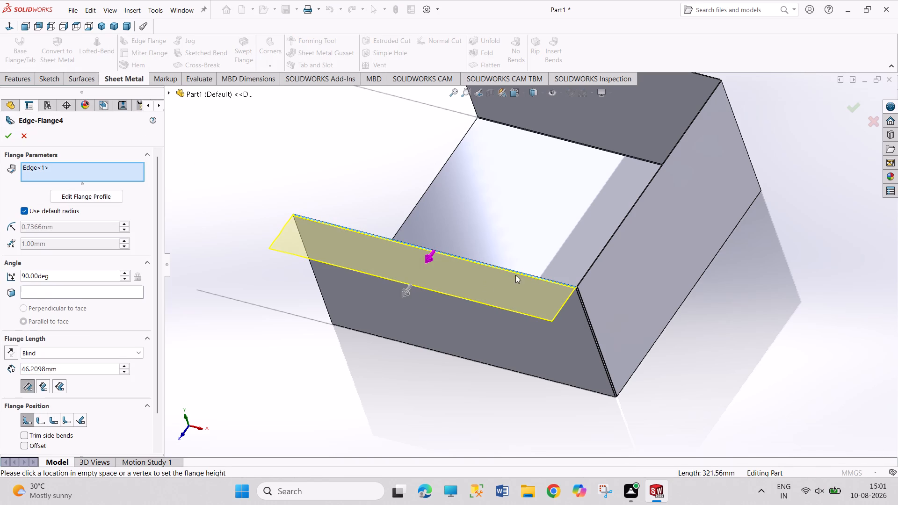
left_click(587, 272)
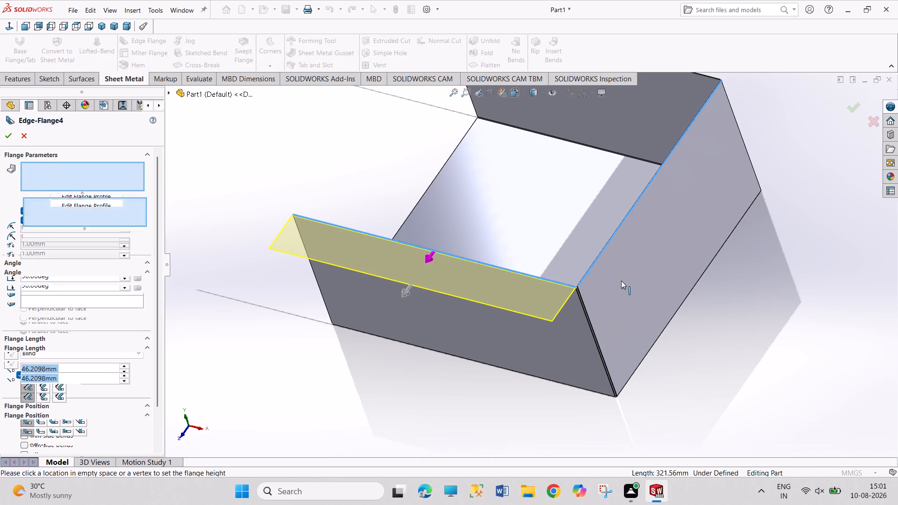
left_click(621, 281)
scroll(615, 206, "up", 1)
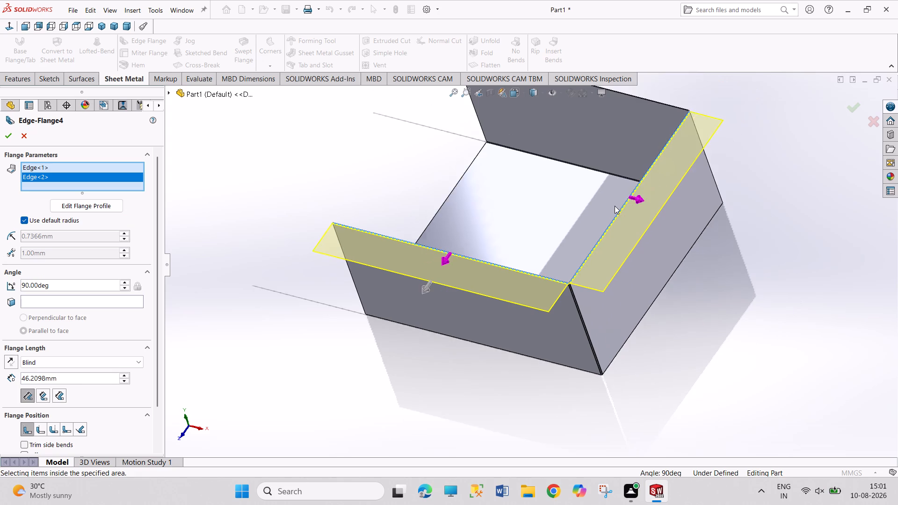
scroll(615, 206, "up", 1)
left_click(604, 122)
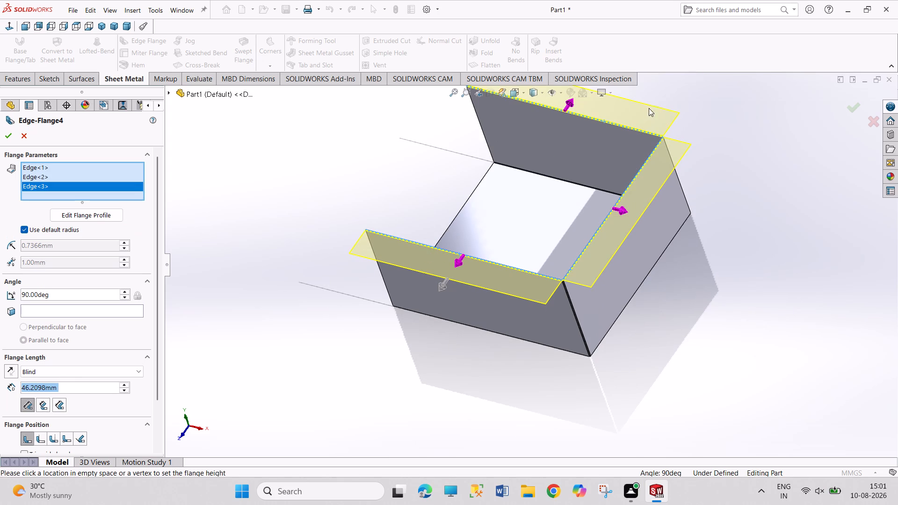
left_click(658, 108)
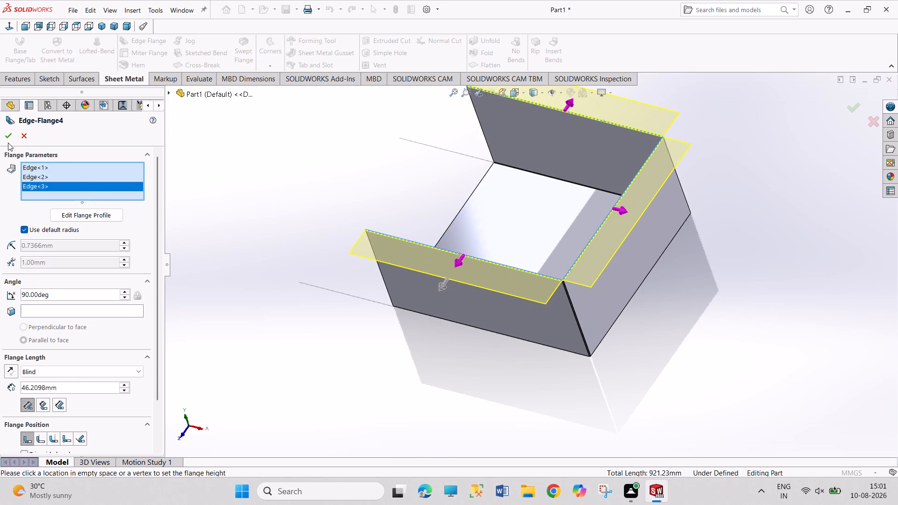
left_click(11, 131)
Unfold all bends of the part, keeping the base face fixed.
scroll(346, 303, "up", 1)
middle_click_drag(346, 304, 395, 337)
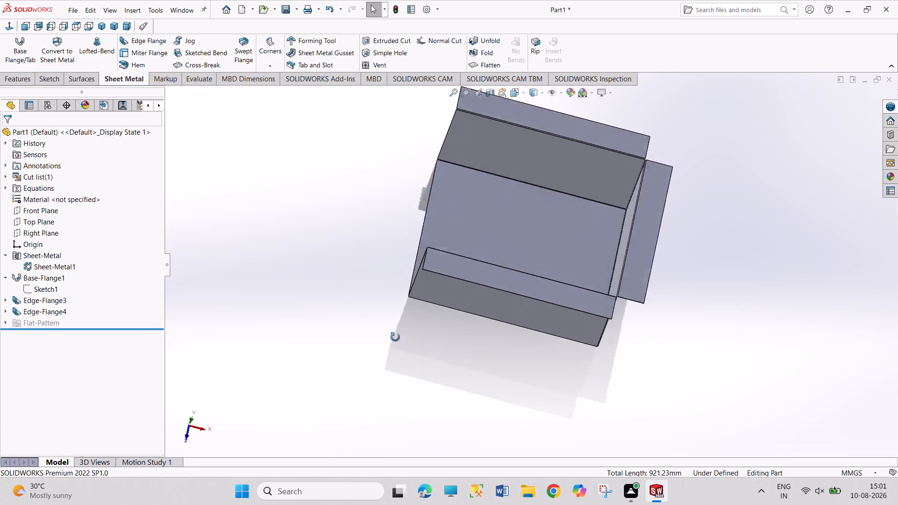
middle_click_drag(395, 337, 527, 351)
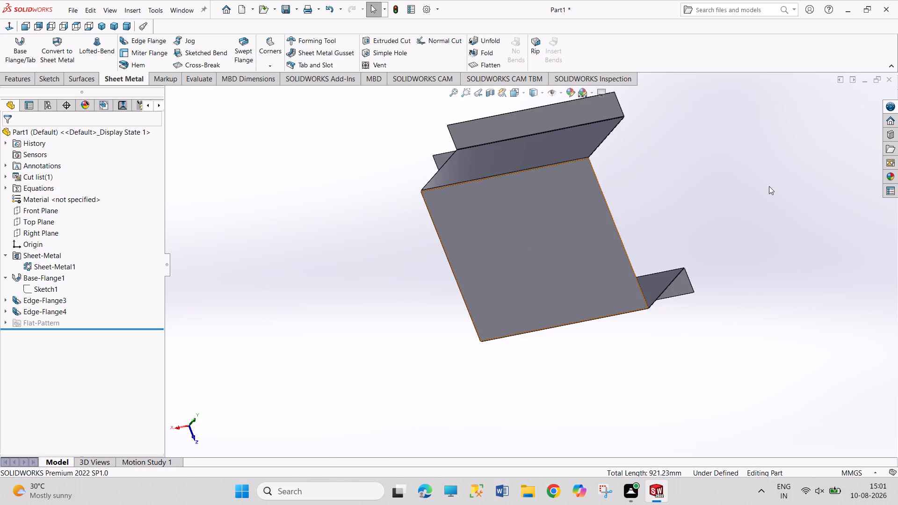
middle_click(768, 186)
middle_click_drag(665, 203, 589, 220)
middle_click(570, 227)
left_click(413, 222)
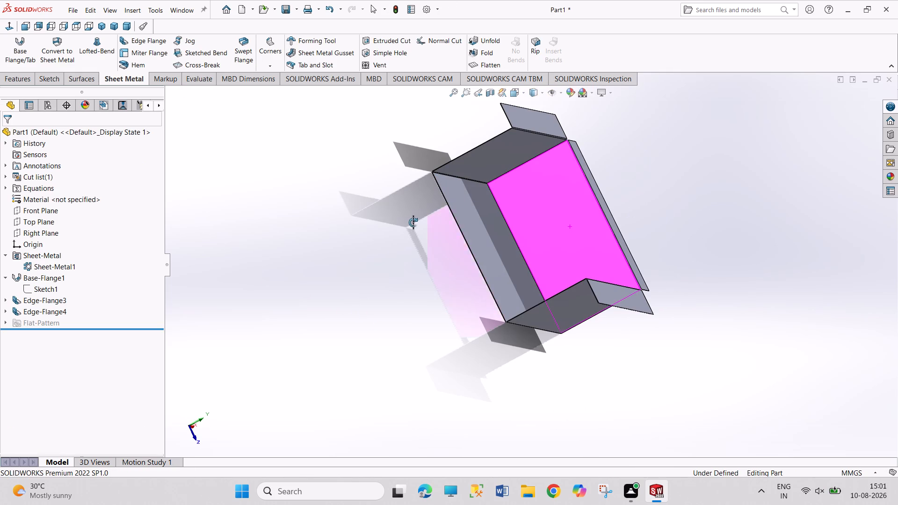
left_click(488, 43)
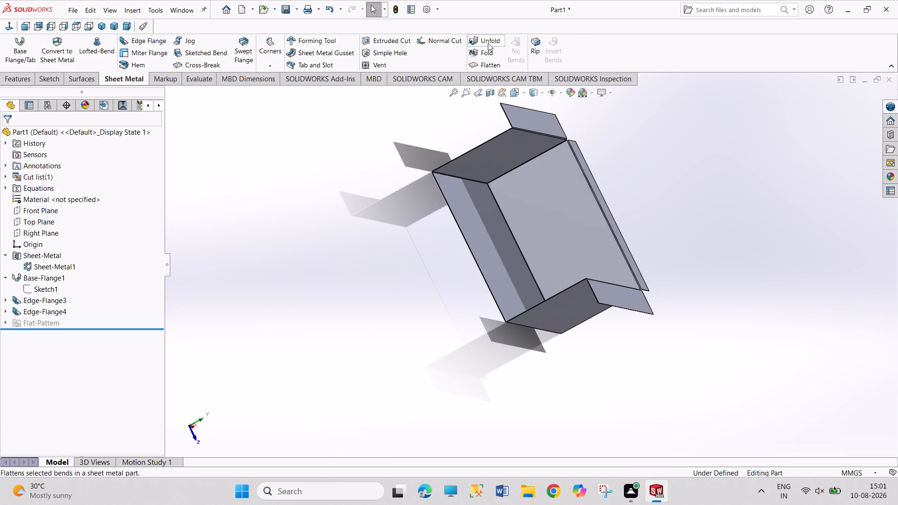
left_click(494, 231)
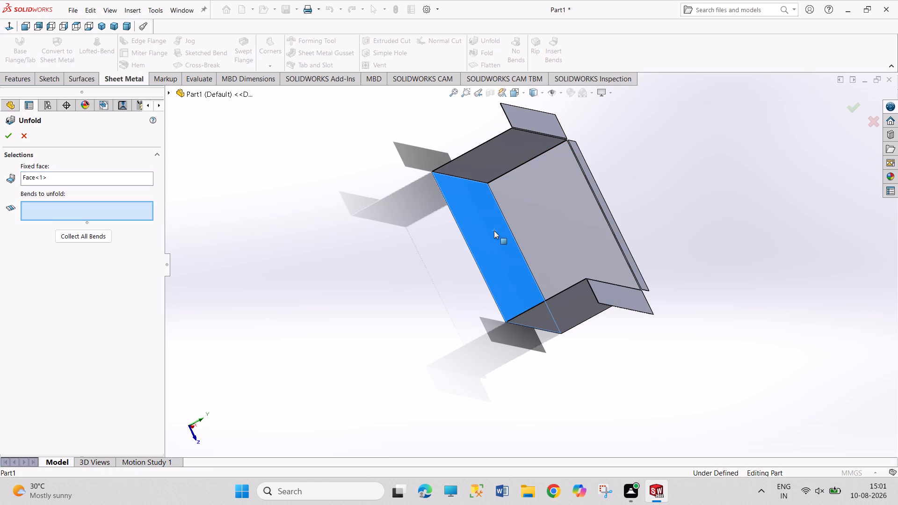
left_click(78, 238)
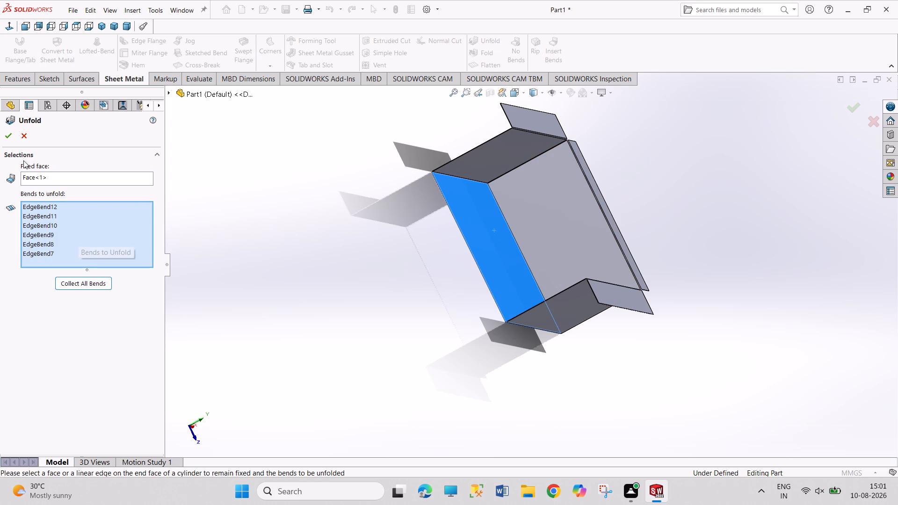
left_click(8, 137)
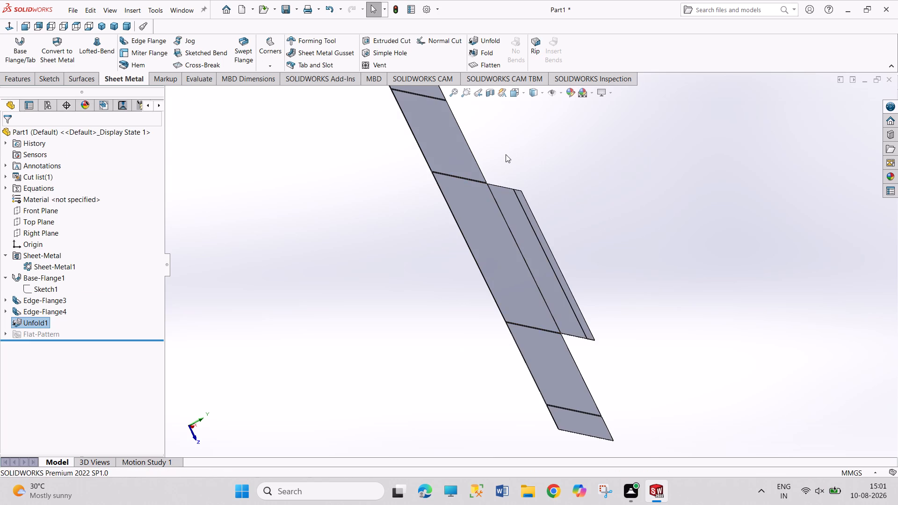
Sketch a center rectangle on the unfolded back wall, centred on its bend with the base and overlapping both faces.
scroll(506, 154, "down", 4)
scroll(415, 200, "down", 3)
middle_click_drag(472, 232, 432, 252)
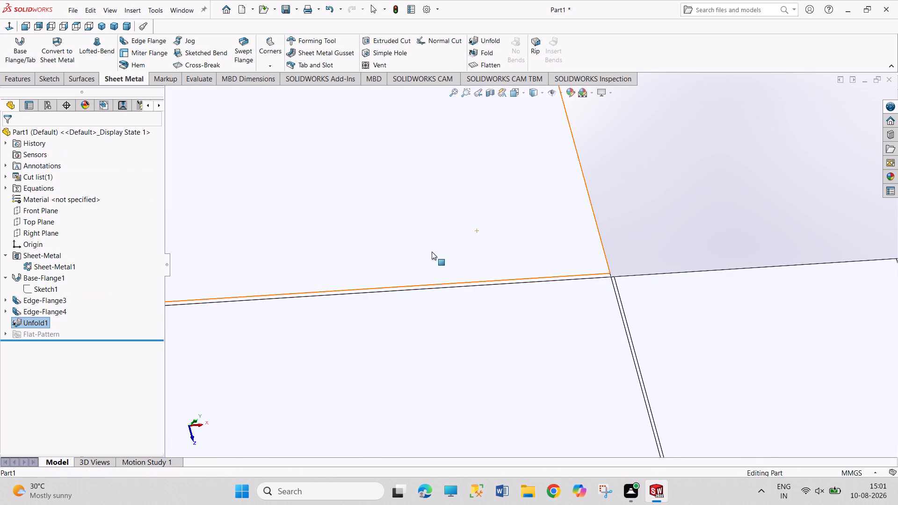
left_click(432, 252)
left_click(469, 224)
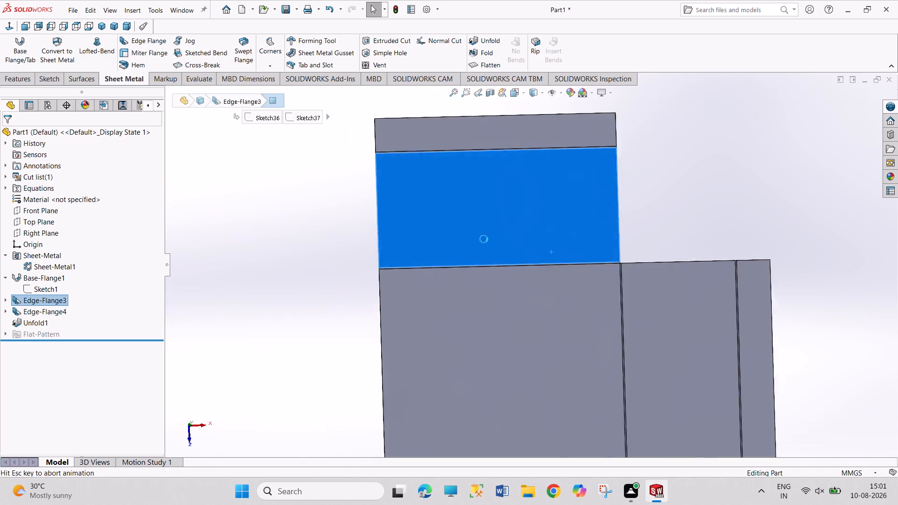
left_click(633, 149)
scroll(503, 174, "down", 2)
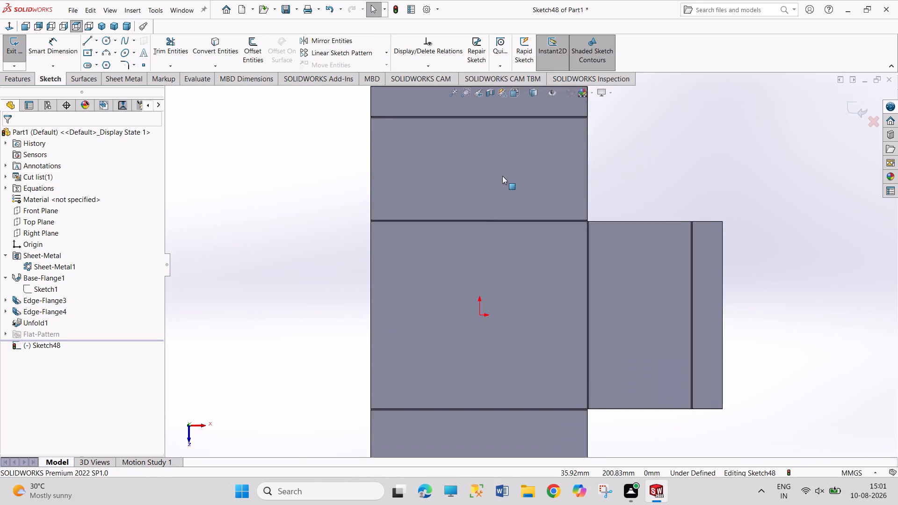
scroll(502, 176, "down", 1)
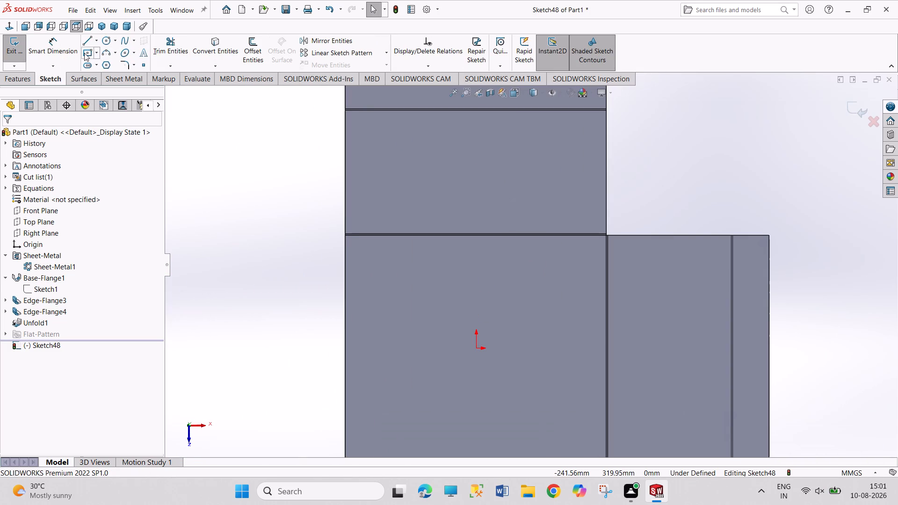
left_click(85, 53)
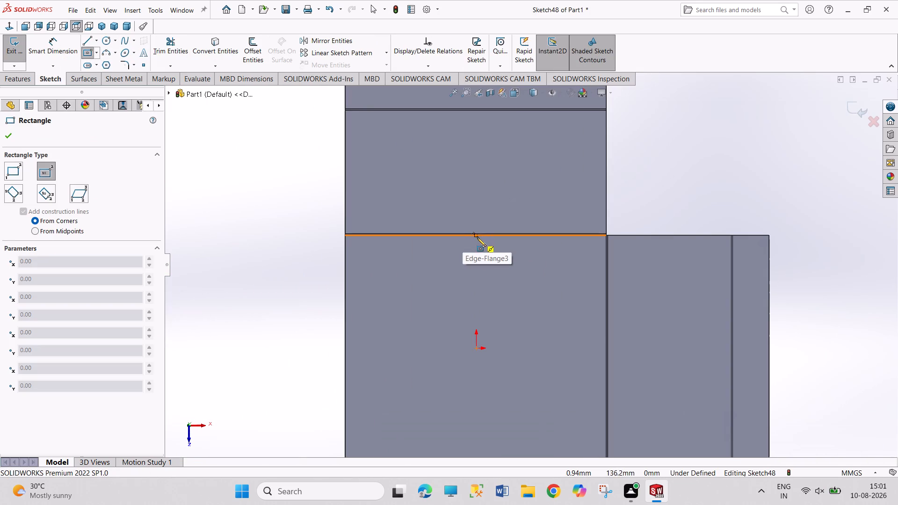
left_click(476, 235)
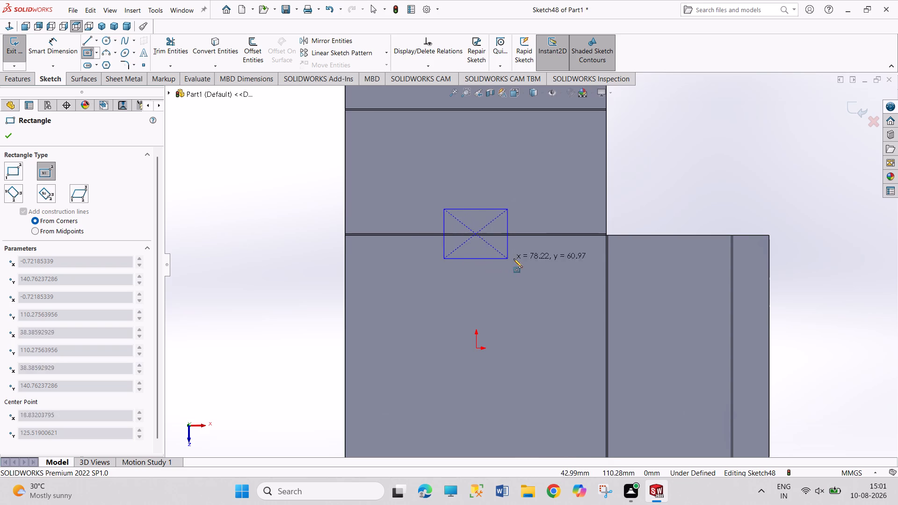
left_click(538, 254)
right_click(696, 180)
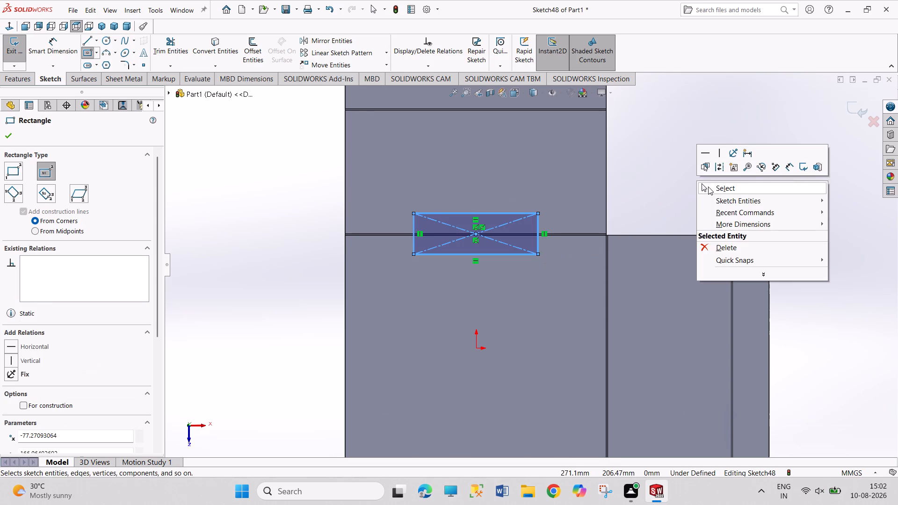
left_click(709, 188)
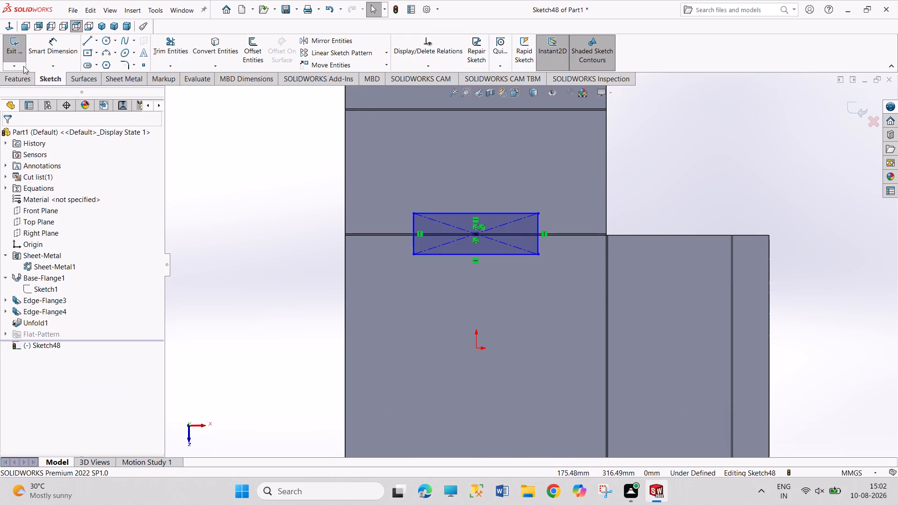
left_click(15, 36)
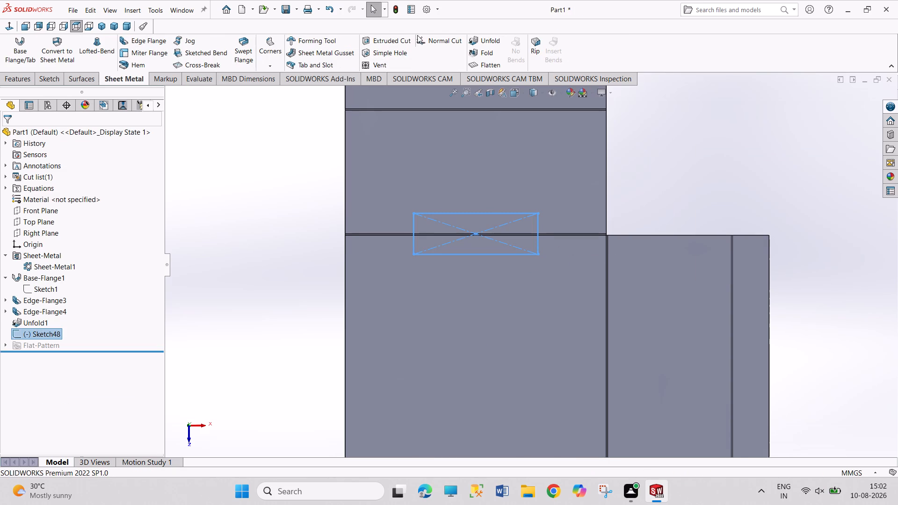
Cut the rectangle through the sheet with Extruded Cut, using a blind depth linked to thickness and Normal cut.
left_click(388, 40)
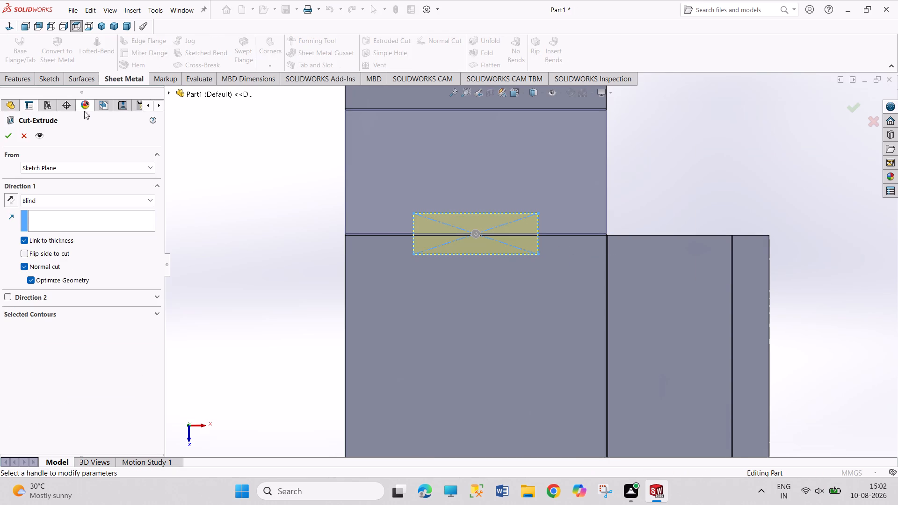
left_click(43, 252)
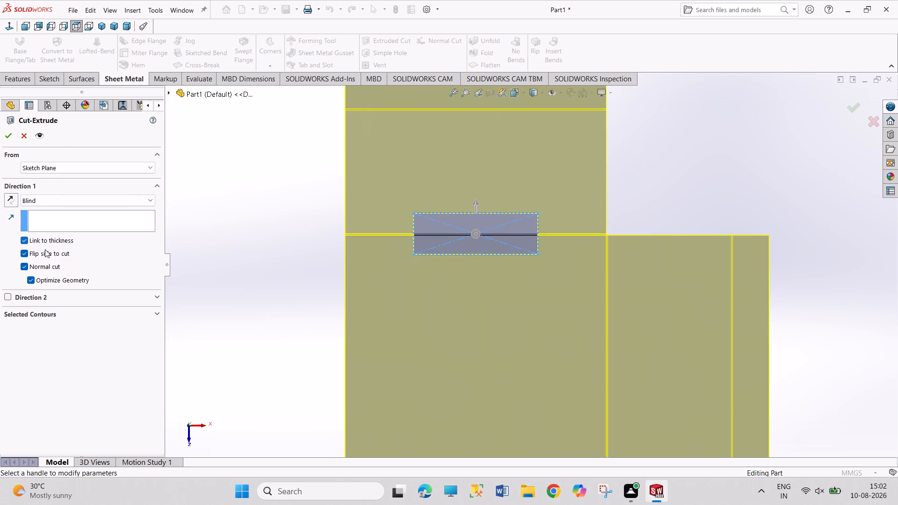
left_click(45, 250)
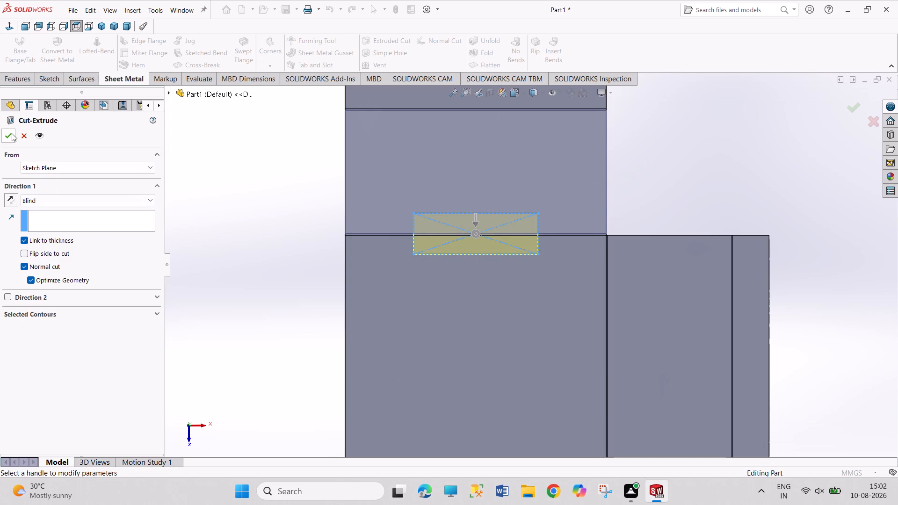
left_click(7, 135)
left_click(175, 217)
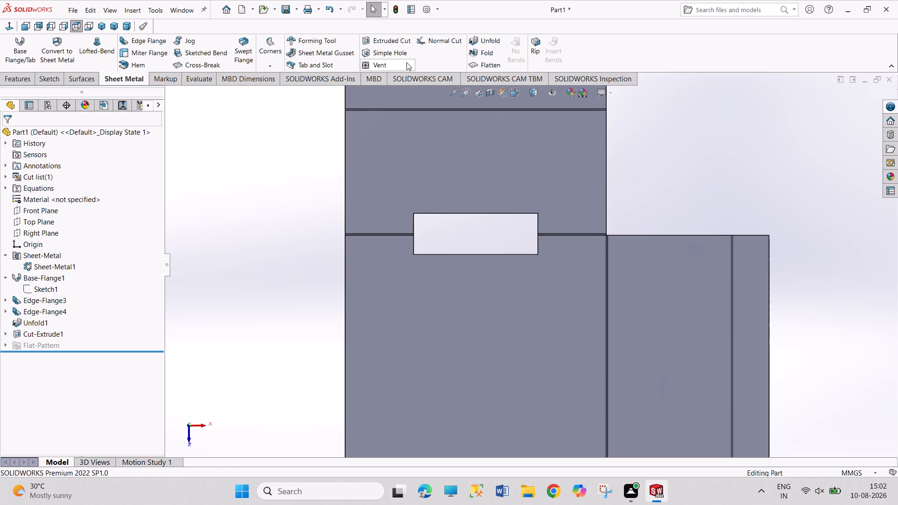
Fold all the unfolded bends back up, keeping the base face fixed.
left_click(485, 56)
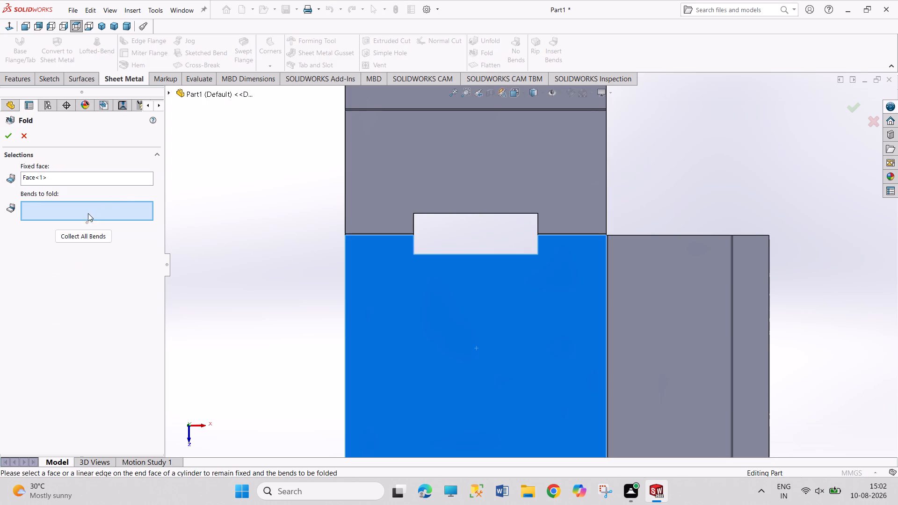
left_click(87, 238)
left_click(8, 138)
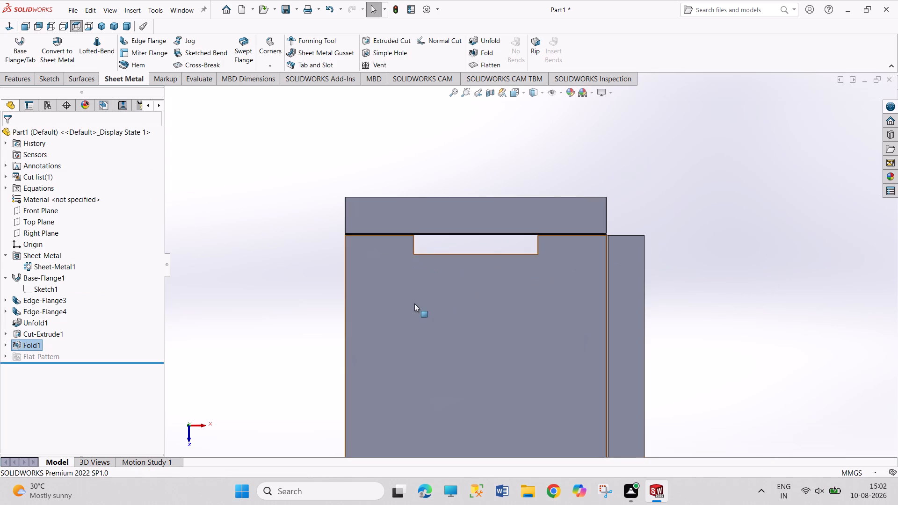
Examine the refolded box from several angles, including the opening across the bend between the base and back wall.
middle_click_drag(414, 303, 491, 174)
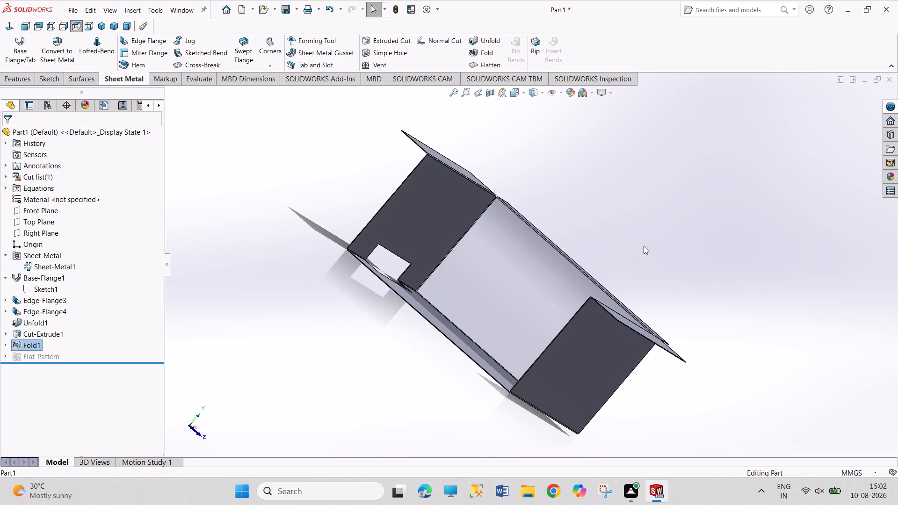
middle_click_drag(643, 245, 452, 168)
middle_click_drag(374, 361, 567, 202)
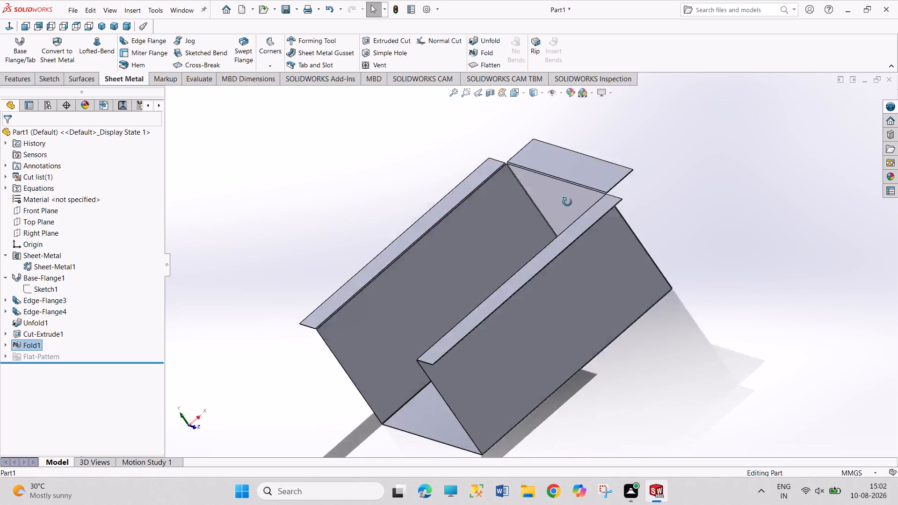
middle_click_drag(567, 202, 663, 175)
middle_click_drag(671, 266, 530, 363)
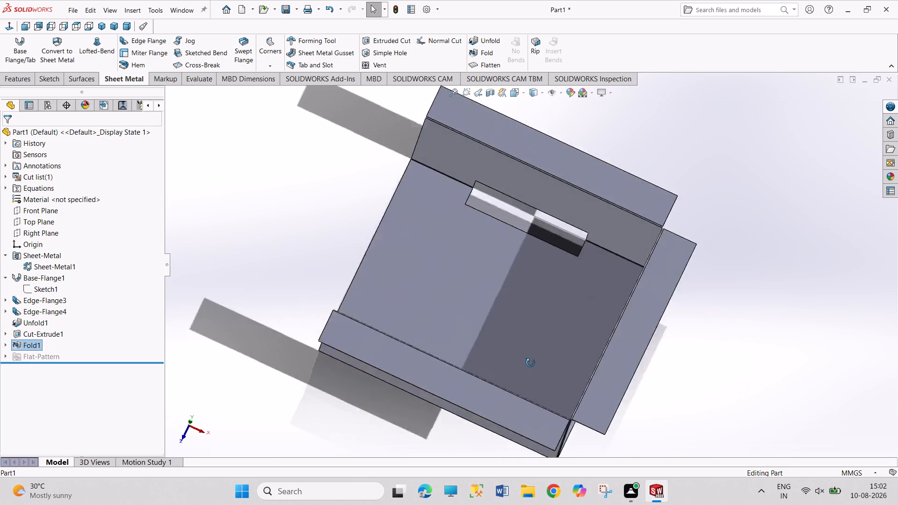
middle_click_drag(530, 363, 490, 347)
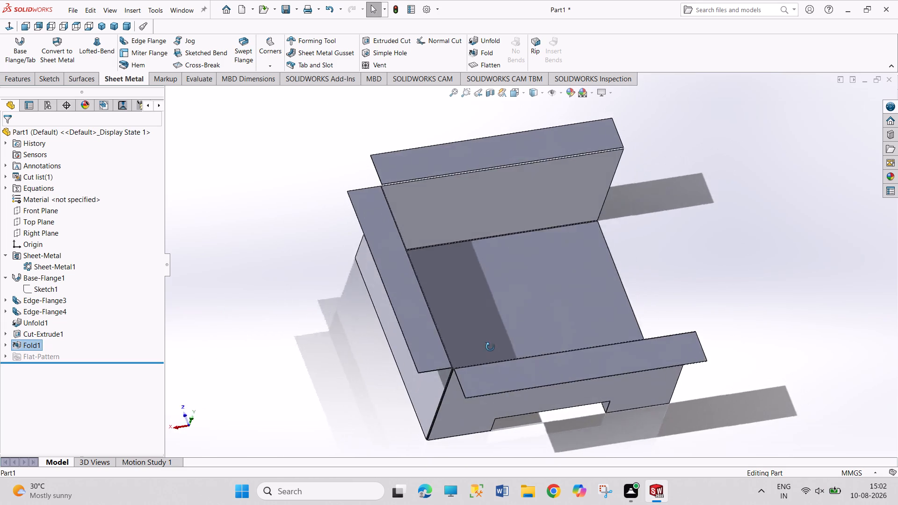
middle_click_drag(490, 347, 420, 301)
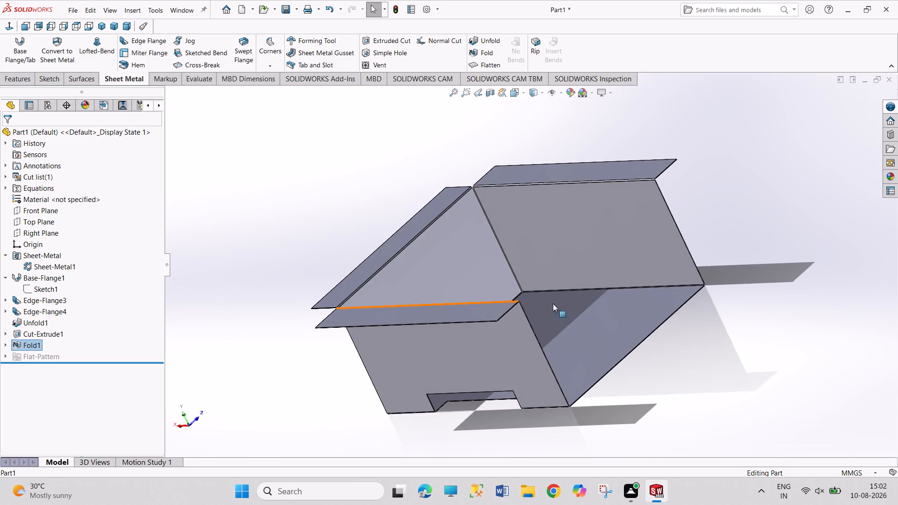
middle_click_drag(651, 358, 560, 409)
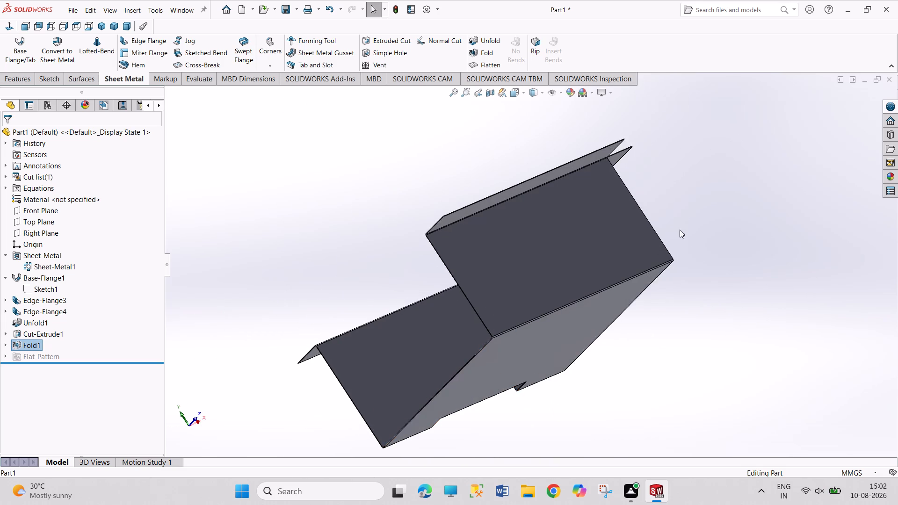
middle_click_drag(696, 250, 792, 296)
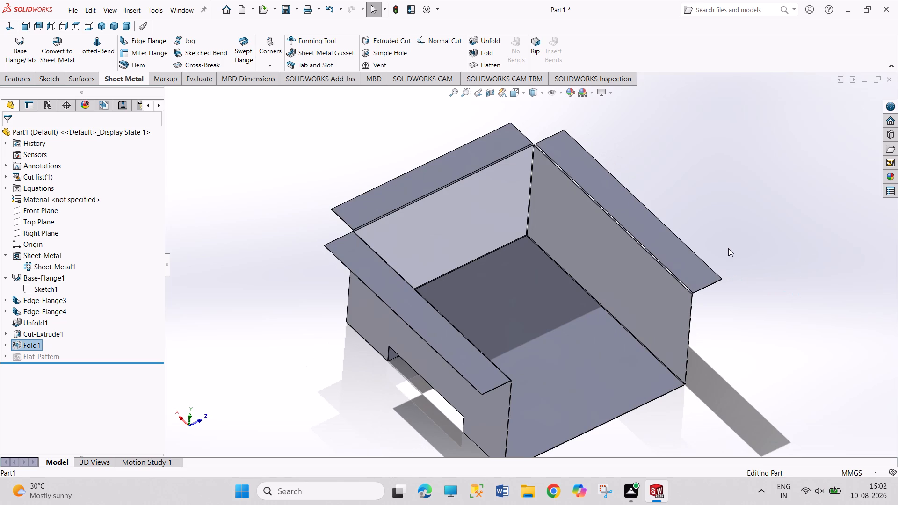
Save the part in the FUJI folder as SHEET METAL EXERCISE 6, keeping the SOLIDWORKS Part file type.
key("ctrl+s")
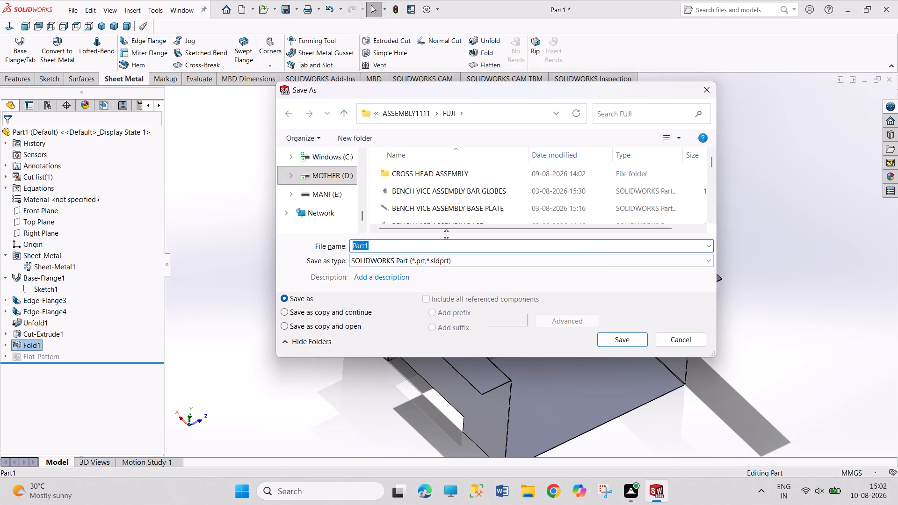
scroll(485, 202, "down", 7)
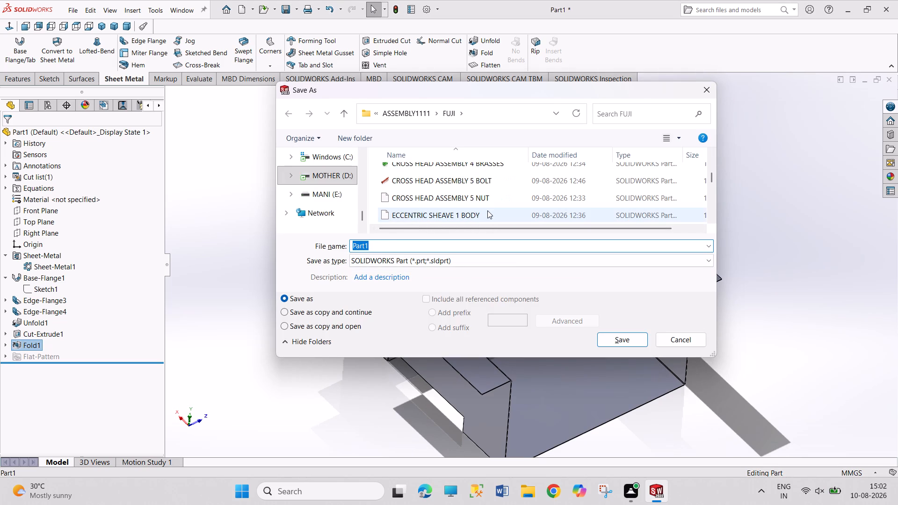
key("s")
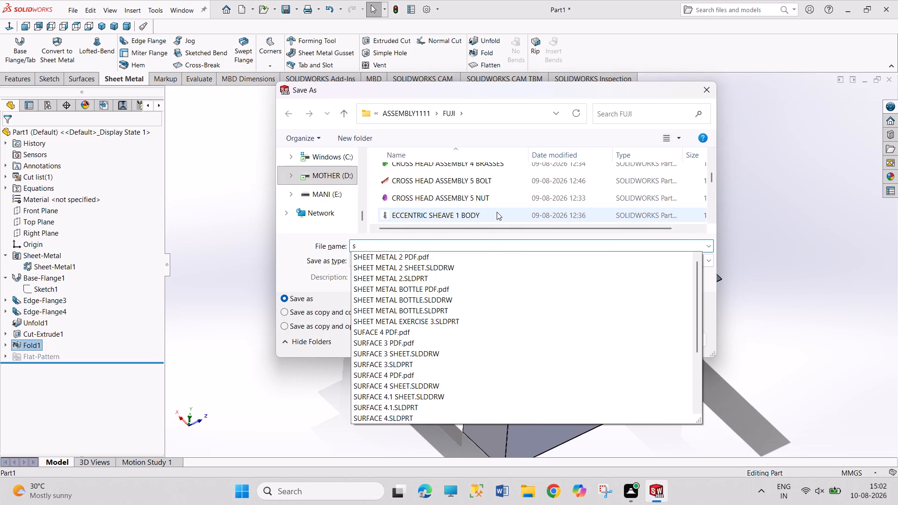
type("heet me")
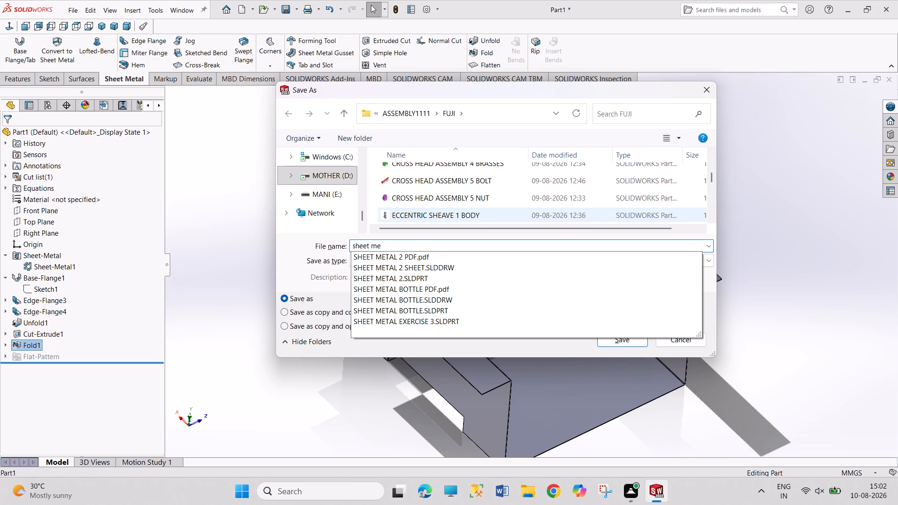
type("ta")
key("l")
key("9")
key("BackSpace")
key("6")
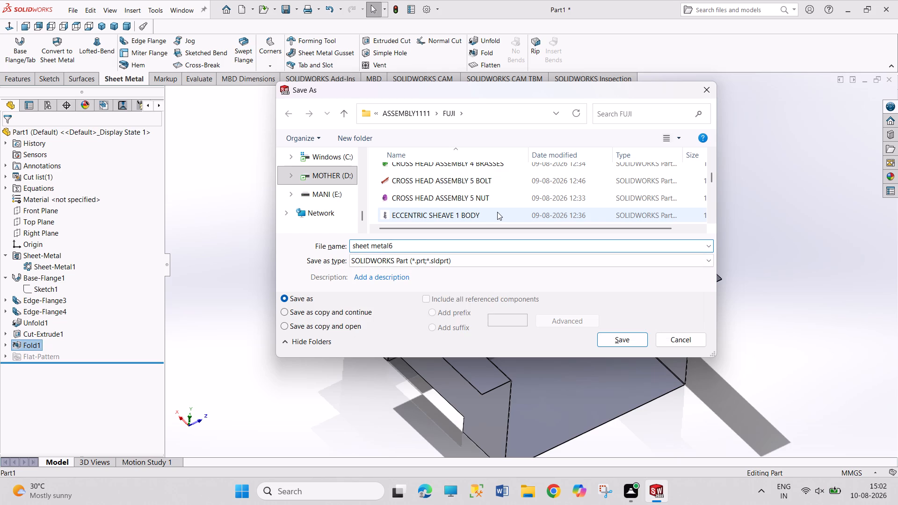
key("BackSpace")
key("BackSpace")
key("BackSpace")
key("BackSpace")
key("BackSpace")
key("BackSpace")
key("BackSpace")
key("BackSpace")
key("BackSpace")
key("BackSpace")
key("BackSpace")
key("BackSpace")
key("BackSpace")
key("BackSpace")
key("BackSpace")
key("BackSpace")
key("BackSpace")
key("BackSpace")
key("BackSpace")
key("BackSpace")
type("SHEET META")
type("L")
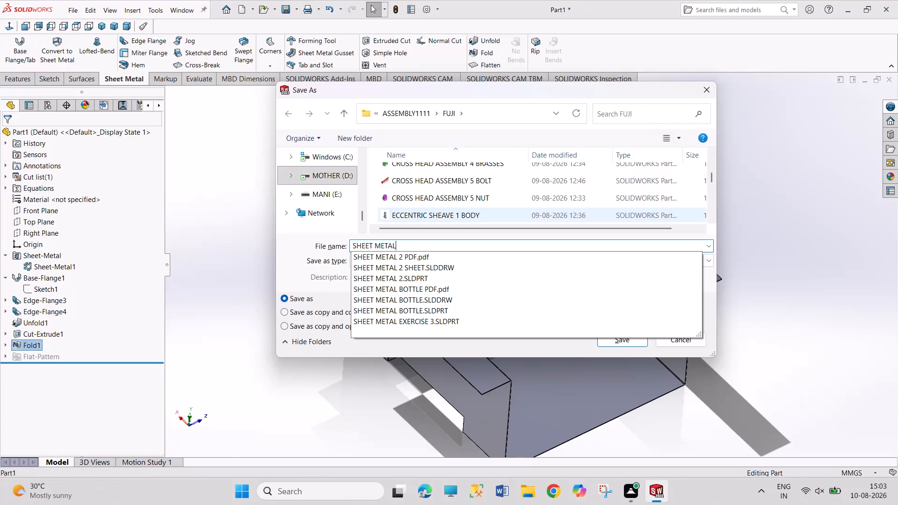
key("space")
type("EX")
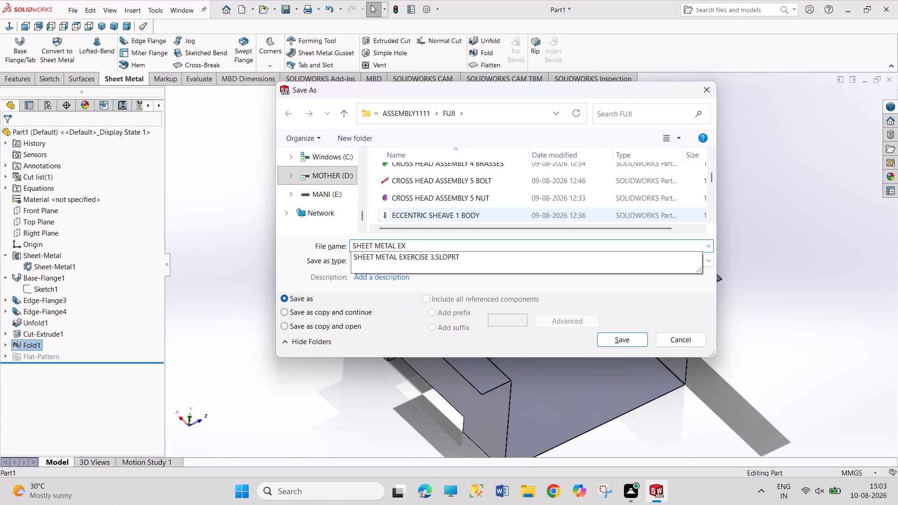
type("ERC")
type("ISE")
key("space")
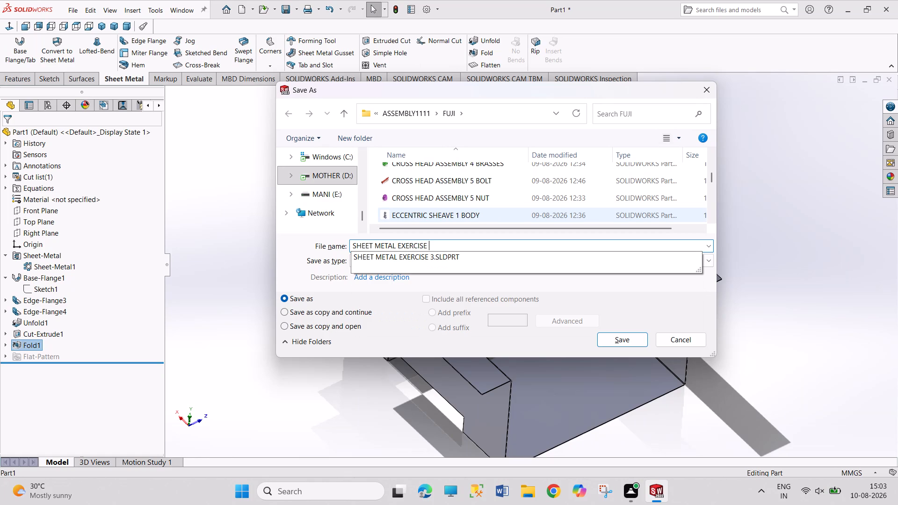
key("6")
key("Return")
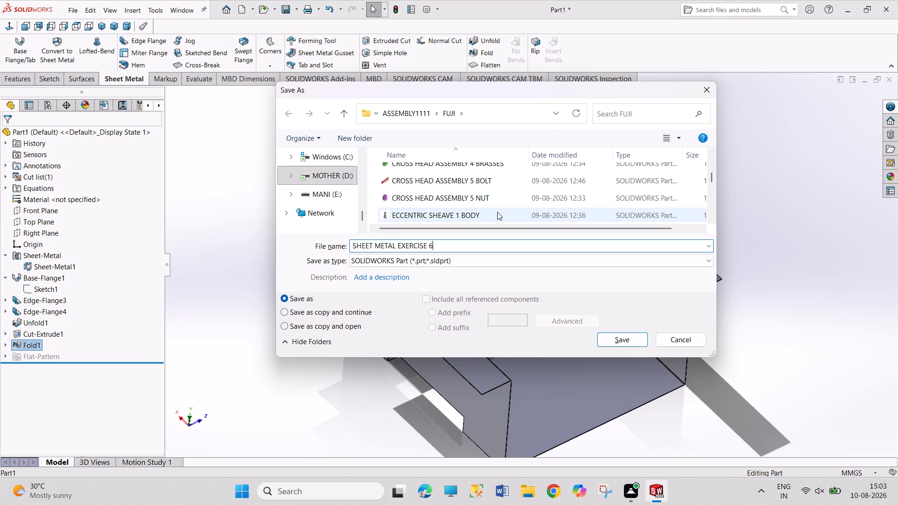